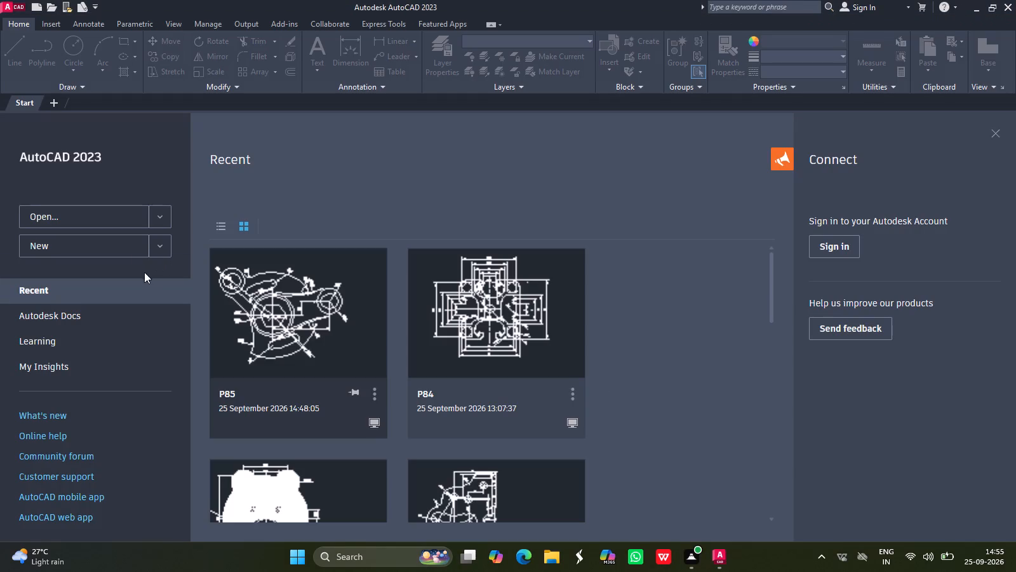
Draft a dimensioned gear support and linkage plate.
Create a new blank drawing.
{"action": "left_click", "coordinate": [135, 244]}
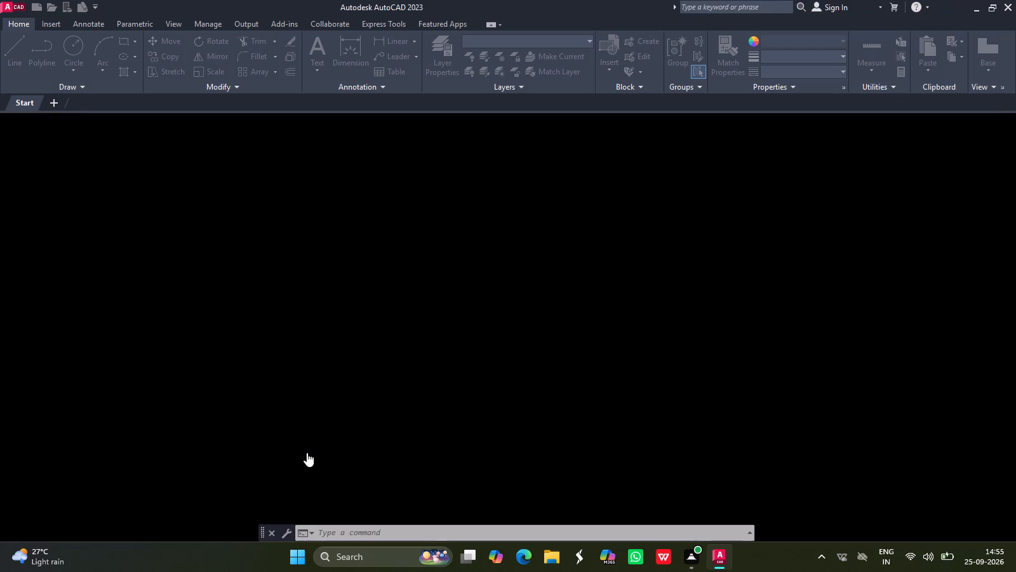
Turn on command log file recording with LOGFILEON.
{"action": "left_click", "coordinate": [361, 507]}
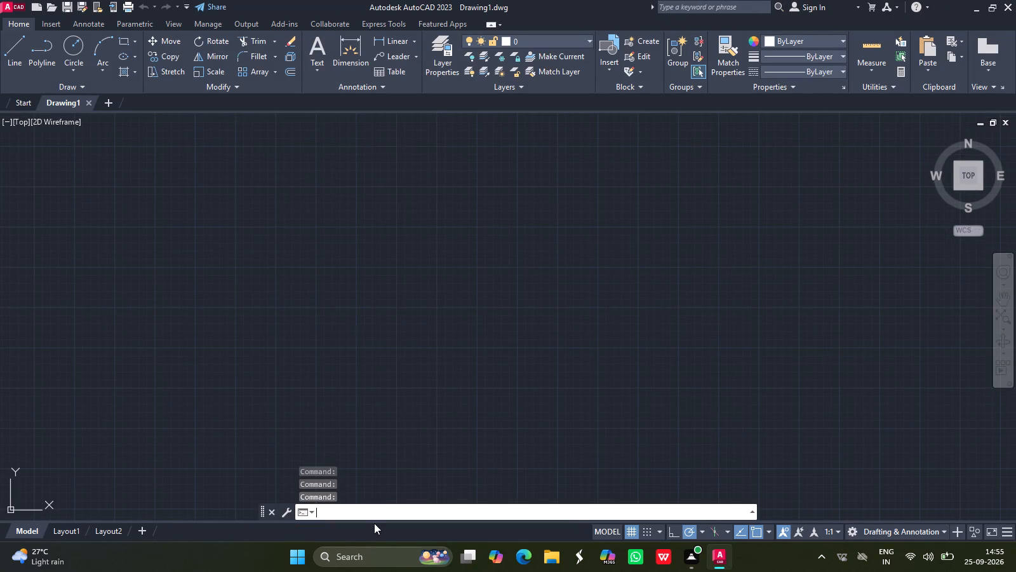
{"action": "type", "text": "logf"}
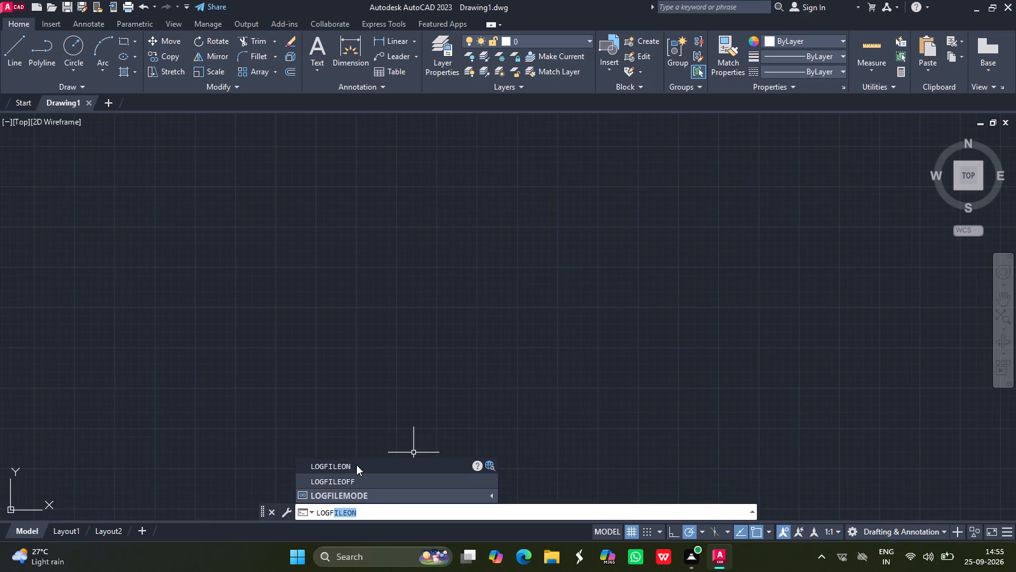
{"action": "left_click", "coordinate": [356, 465]}
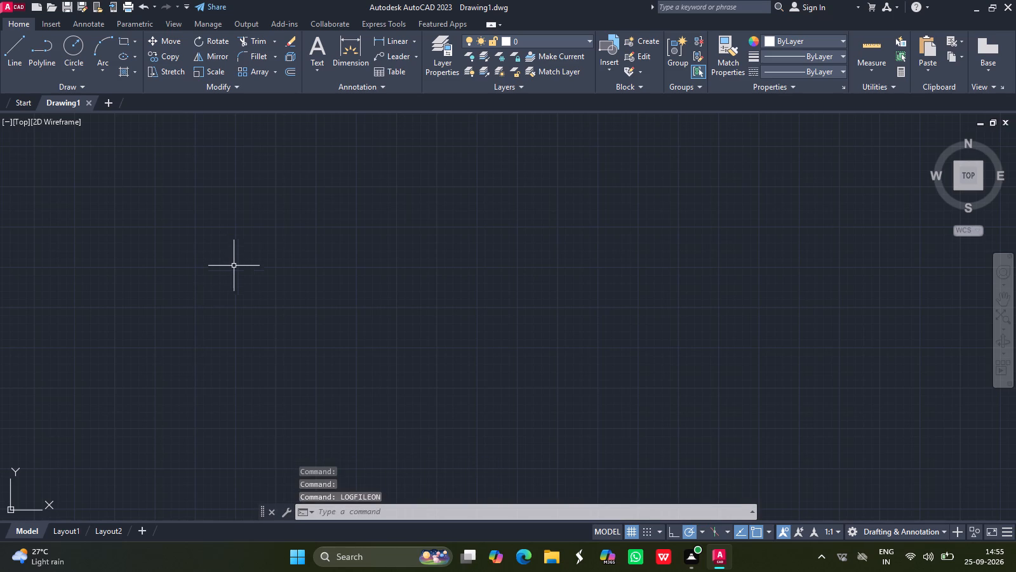
Draw a vertical line 160 units long, running upward from a free point in the empty drawing.
{"action": "left_click", "coordinate": [18, 41]}
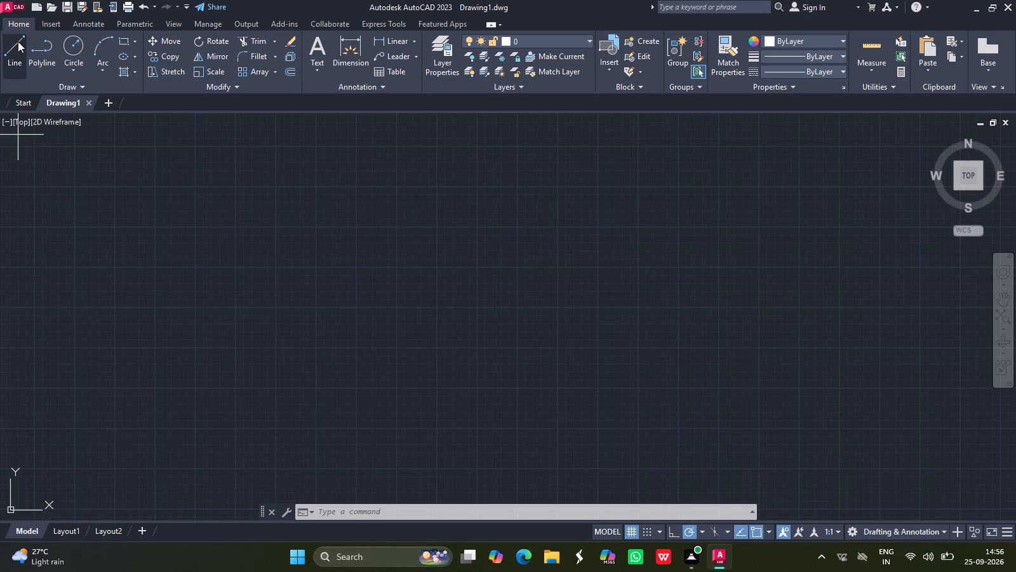
{"action": "left_click_drag", "start_coordinate": [262, 432], "coordinate": [261, 159]}
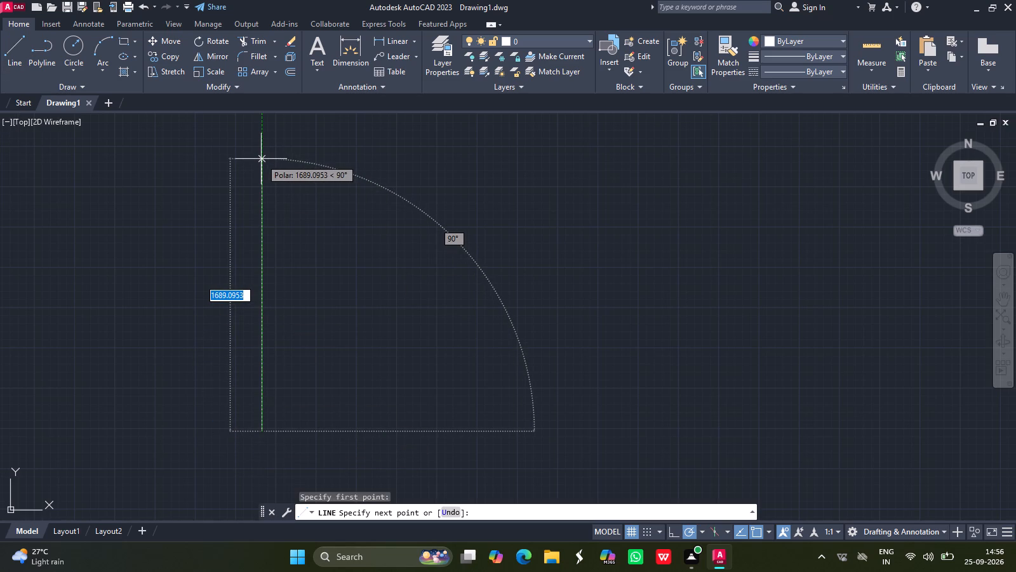
{"action": "type", "text": "160"}
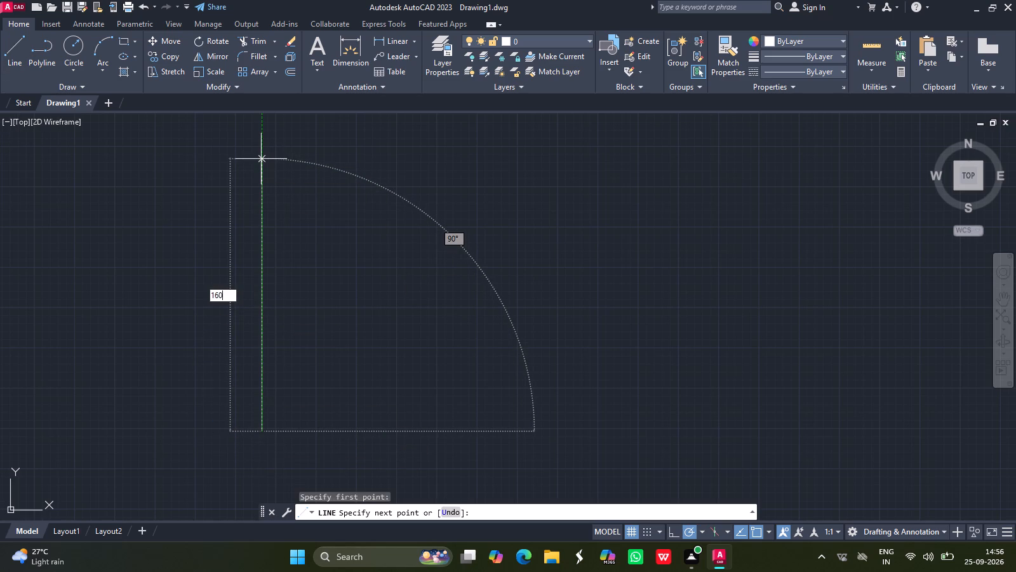
{"action": "key", "text": "Return"}
{"action": "key", "text": "Return"}
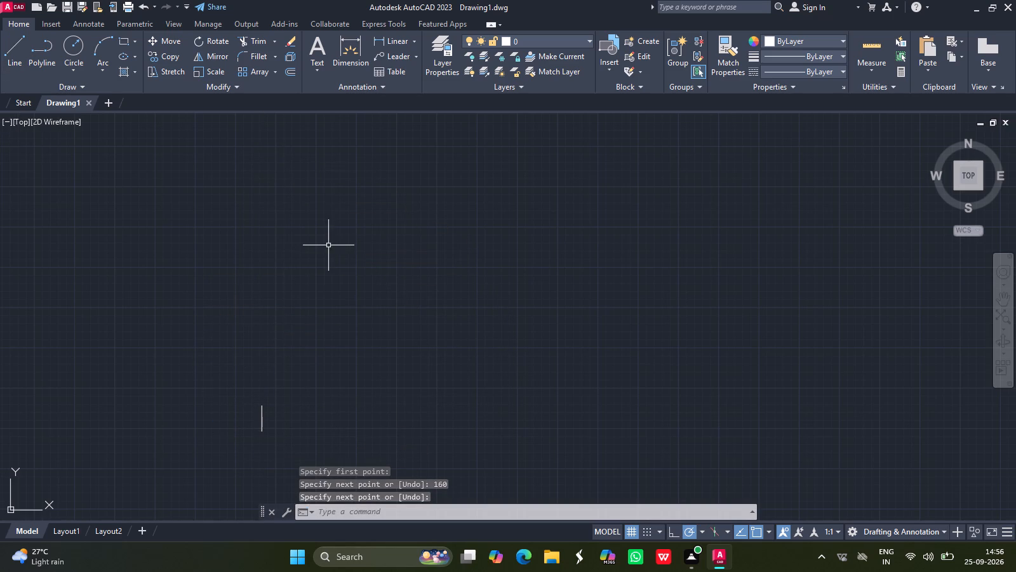
Offset the vertical line by 16 units to its right side.
{"action": "left_click", "coordinate": [997, 300]}
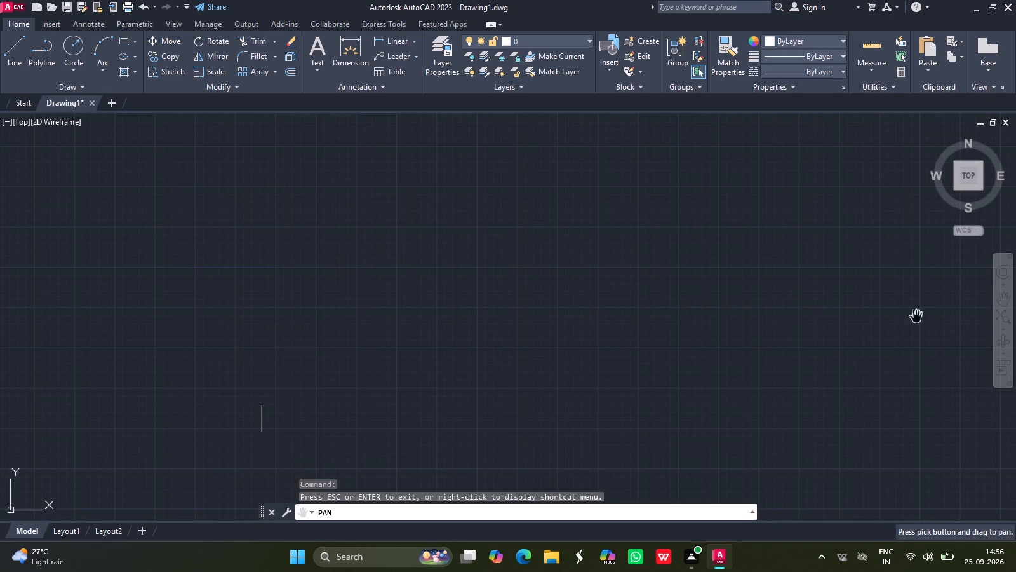
{"action": "left_click_drag", "start_coordinate": [273, 433], "coordinate": [308, 294]}
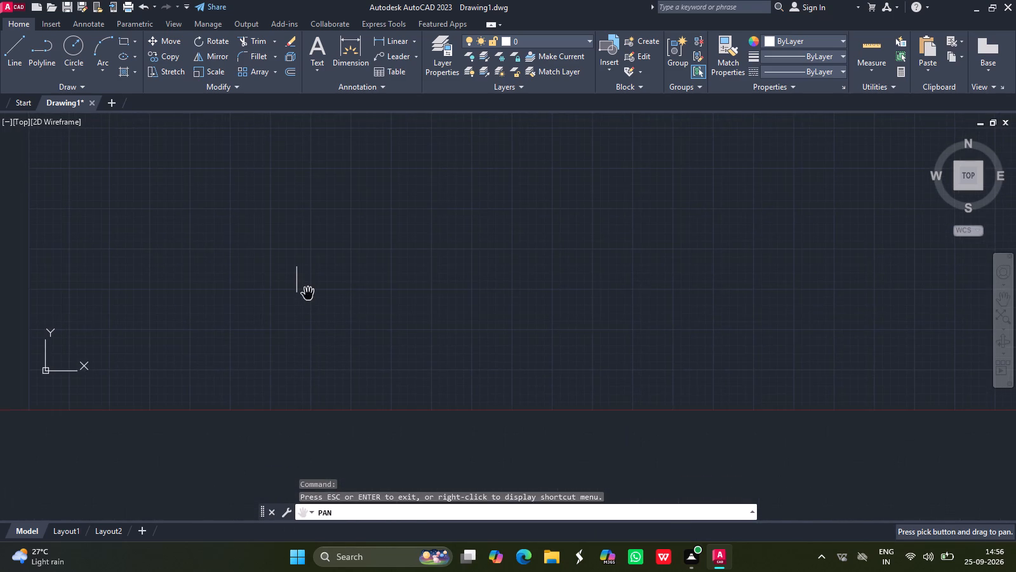
{"action": "scroll", "coordinate": [308, 294], "scroll_direction": "up", "scroll_amount": 3, "text": "ctrl"}
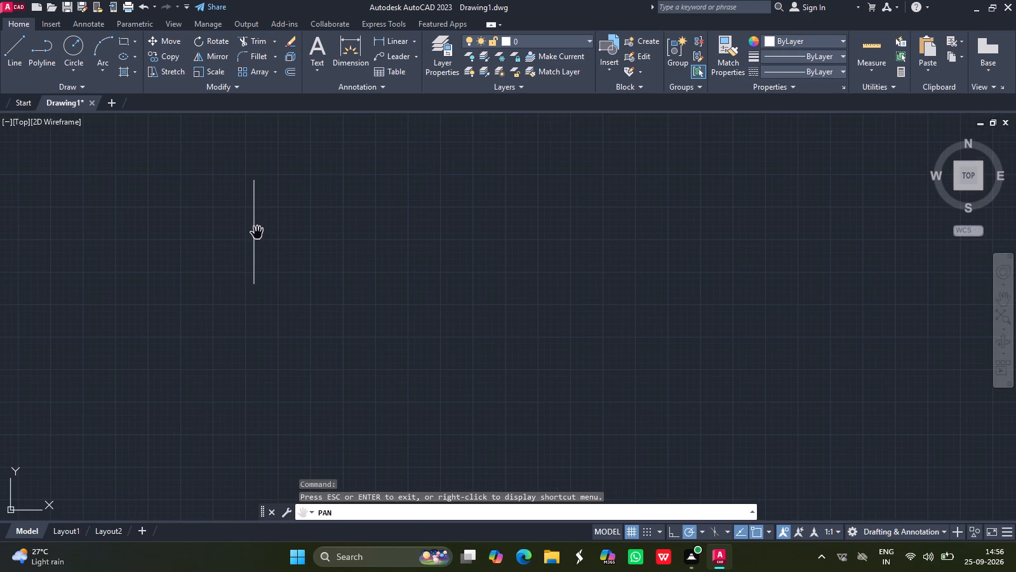
{"action": "scroll", "coordinate": [257, 233], "scroll_direction": "up", "scroll_amount": 4, "text": "ctrl"}
{"action": "double_click", "coordinate": [230, 233]}
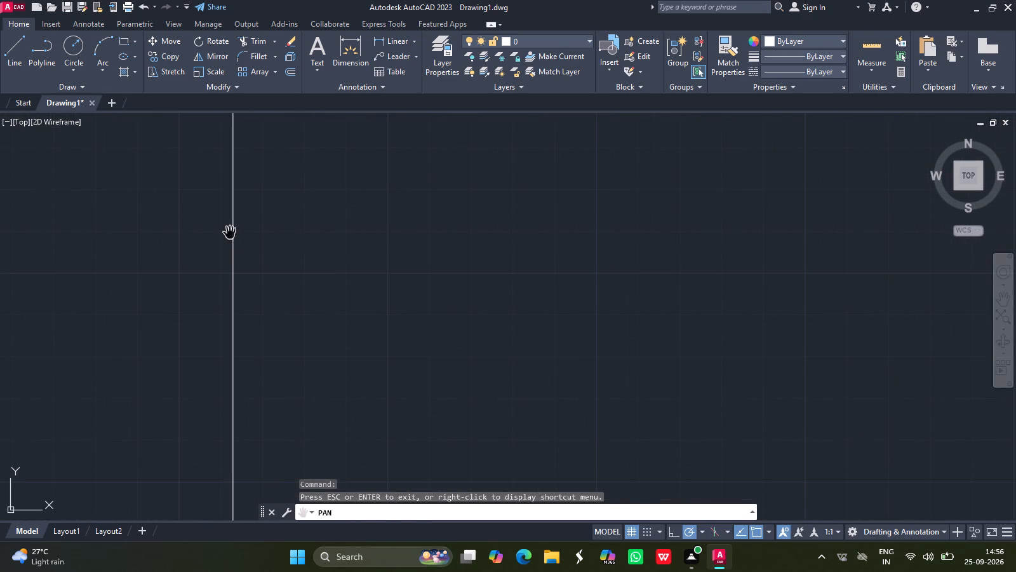
{"action": "scroll", "coordinate": [230, 233], "scroll_direction": "down", "scroll_amount": 2, "text": "ctrl"}
{"action": "left_click_drag", "start_coordinate": [243, 197], "coordinate": [240, 262]}
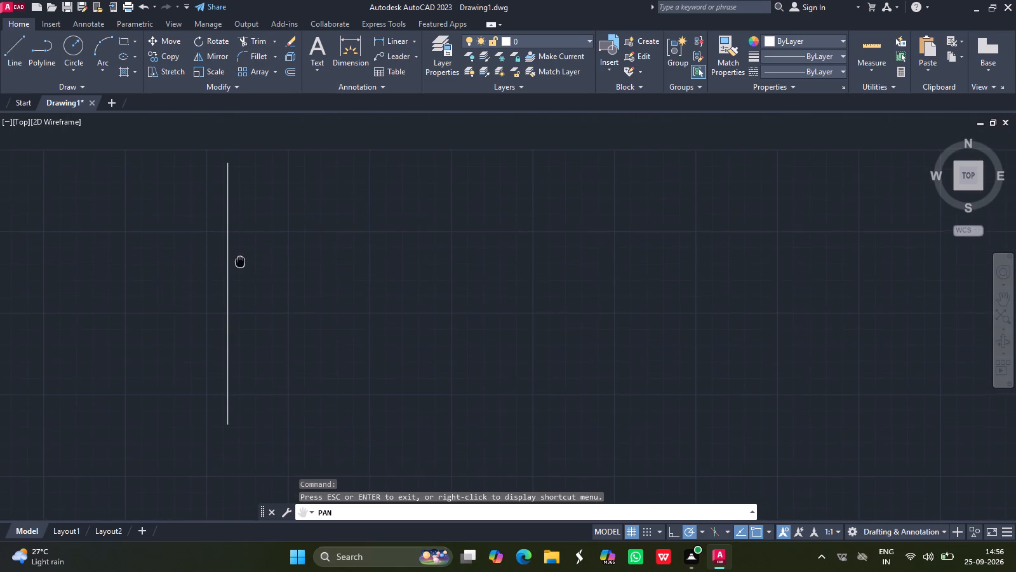
{"action": "left_click_drag", "start_coordinate": [240, 262], "coordinate": [237, 279]}
{"action": "key", "text": "Escape"}
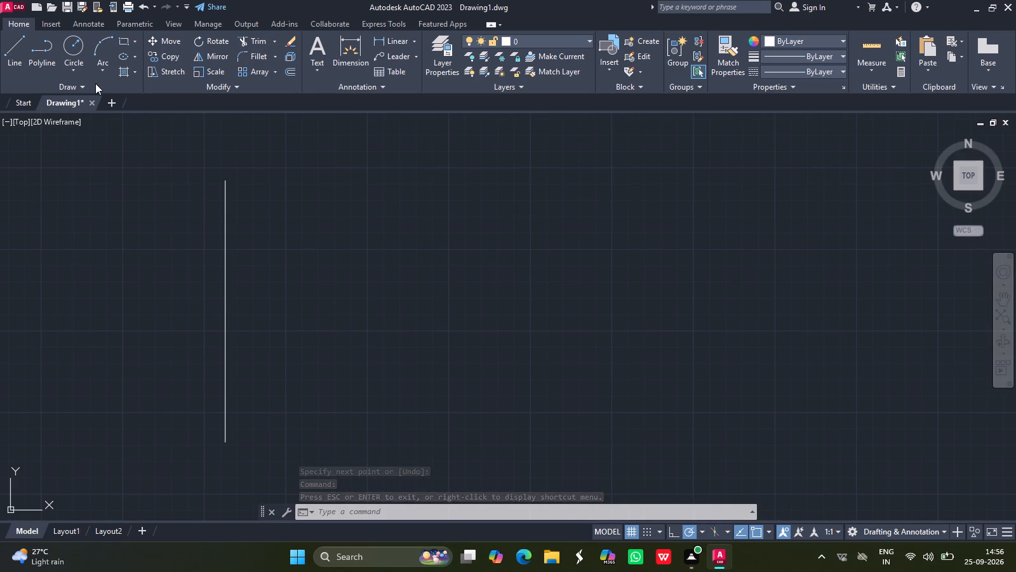
{"action": "left_click", "coordinate": [288, 74]}
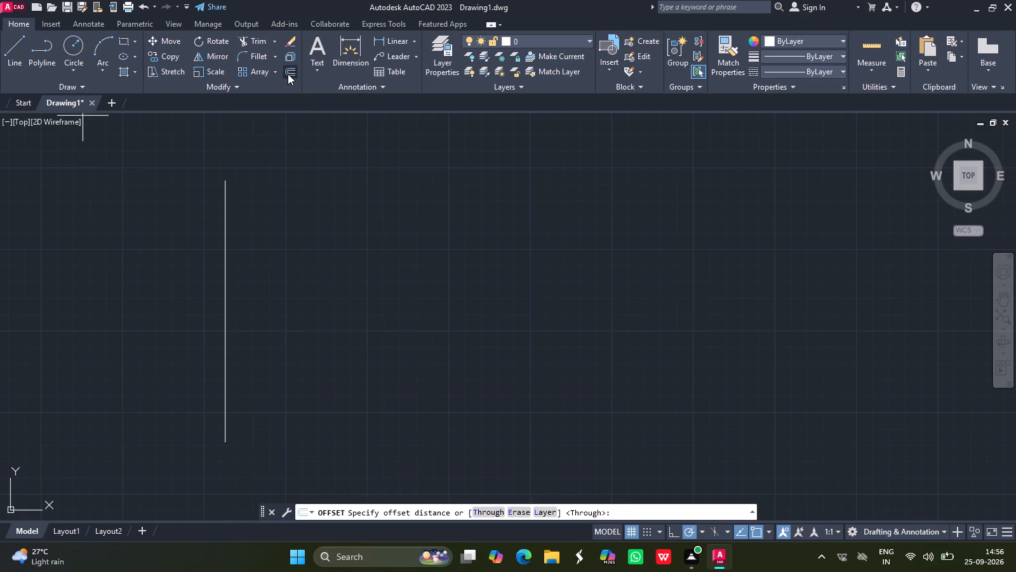
{"action": "left_click", "coordinate": [629, 514]}
{"action": "type", "text": "16"}
{"action": "key", "text": "Return"}
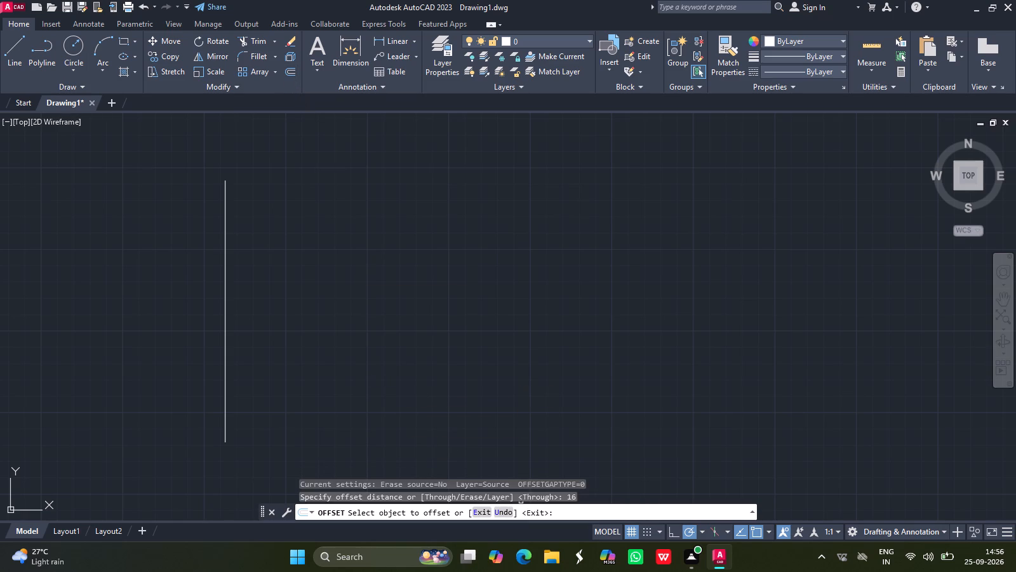
{"action": "left_click_drag", "start_coordinate": [224, 262], "coordinate": [277, 266]}
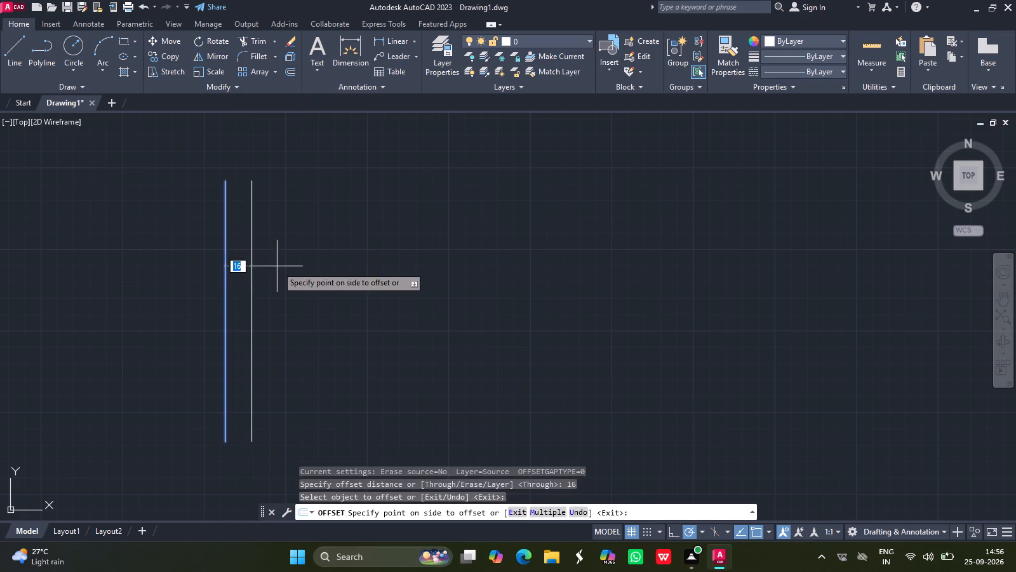
{"action": "left_click", "coordinate": [277, 266]}
{"action": "key", "text": "Return"}
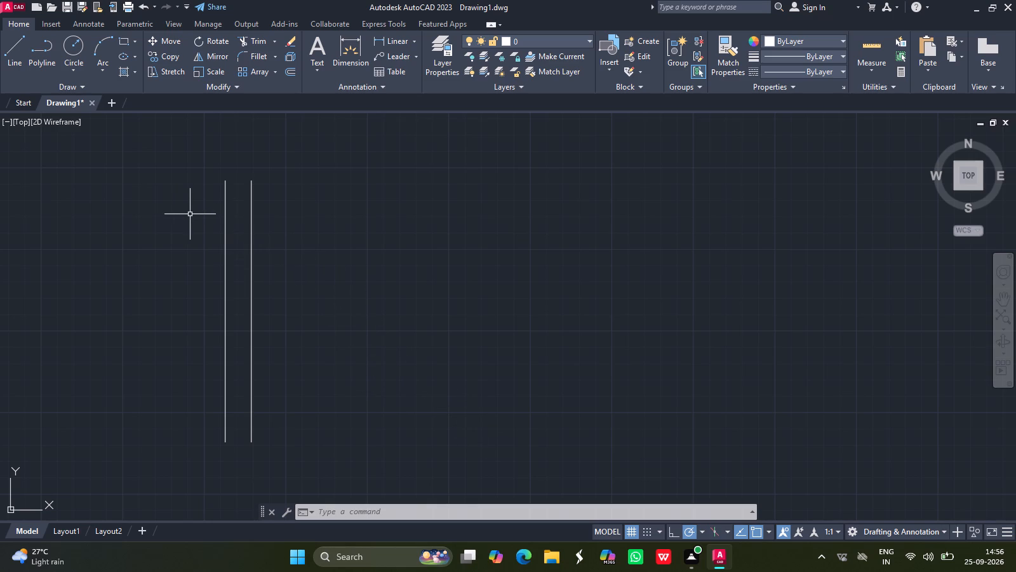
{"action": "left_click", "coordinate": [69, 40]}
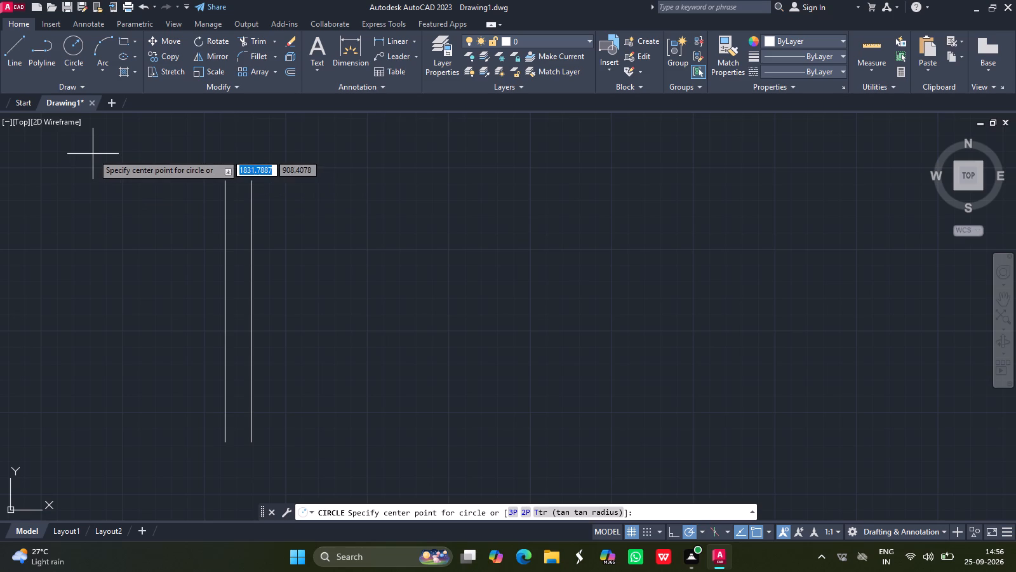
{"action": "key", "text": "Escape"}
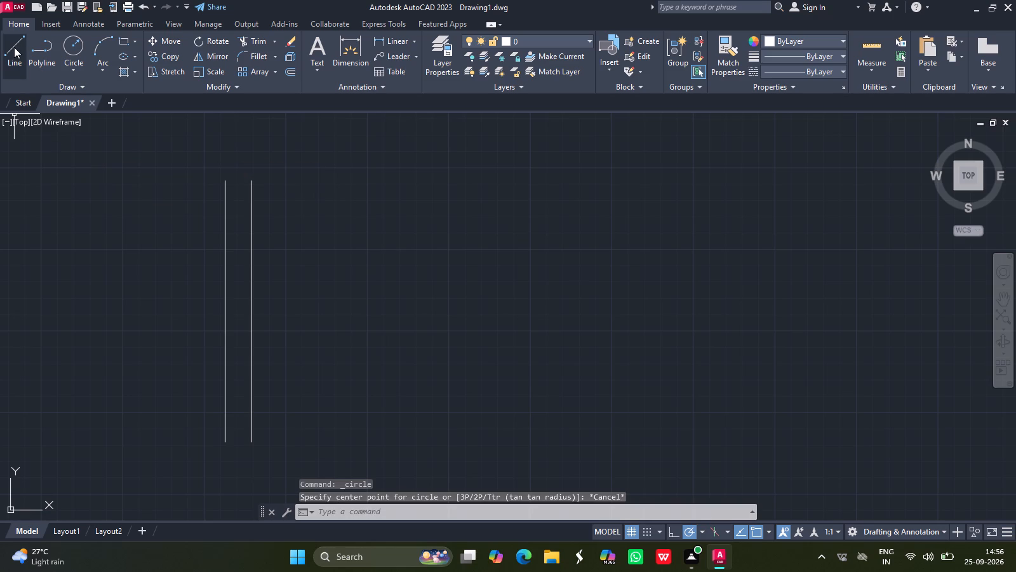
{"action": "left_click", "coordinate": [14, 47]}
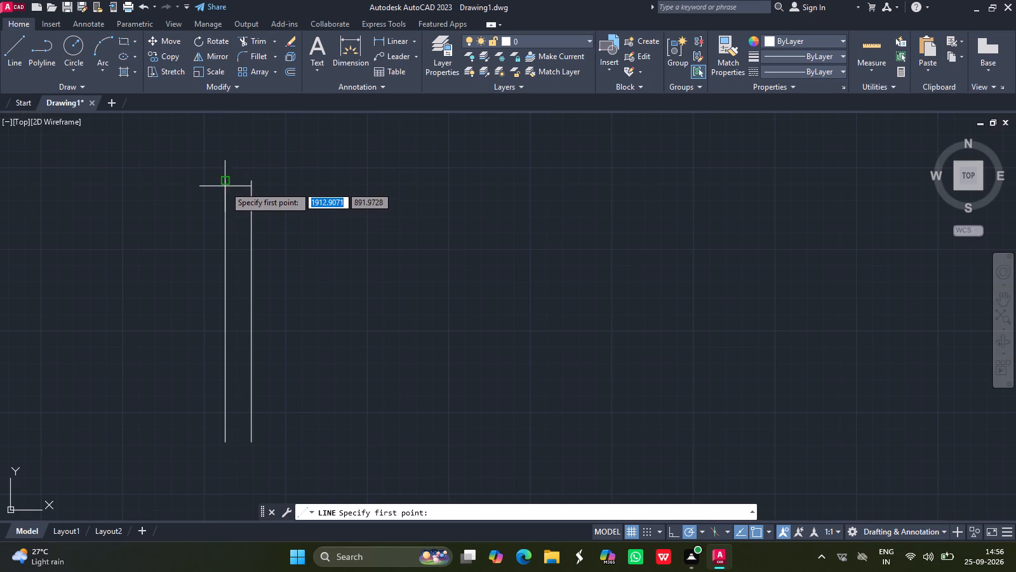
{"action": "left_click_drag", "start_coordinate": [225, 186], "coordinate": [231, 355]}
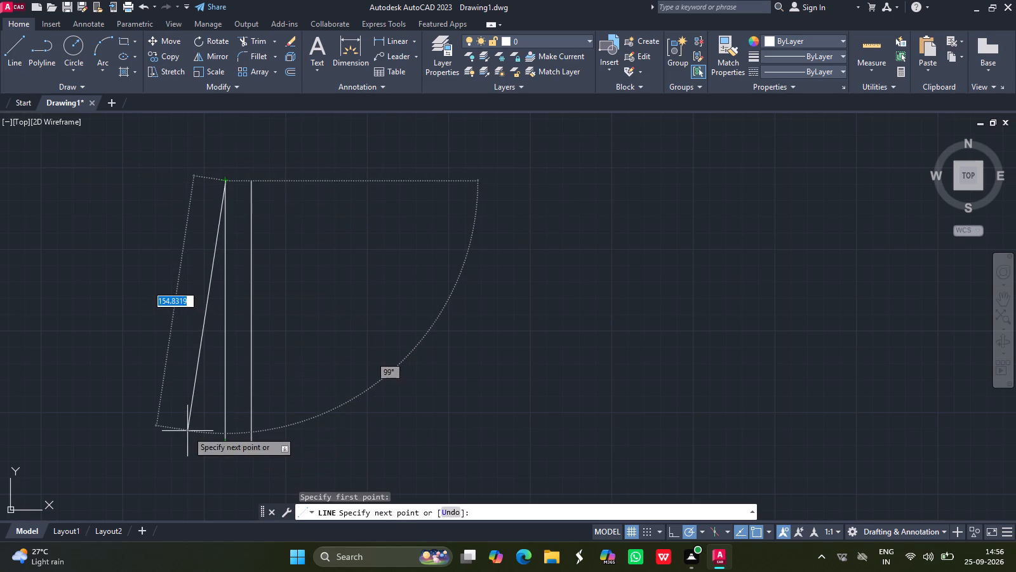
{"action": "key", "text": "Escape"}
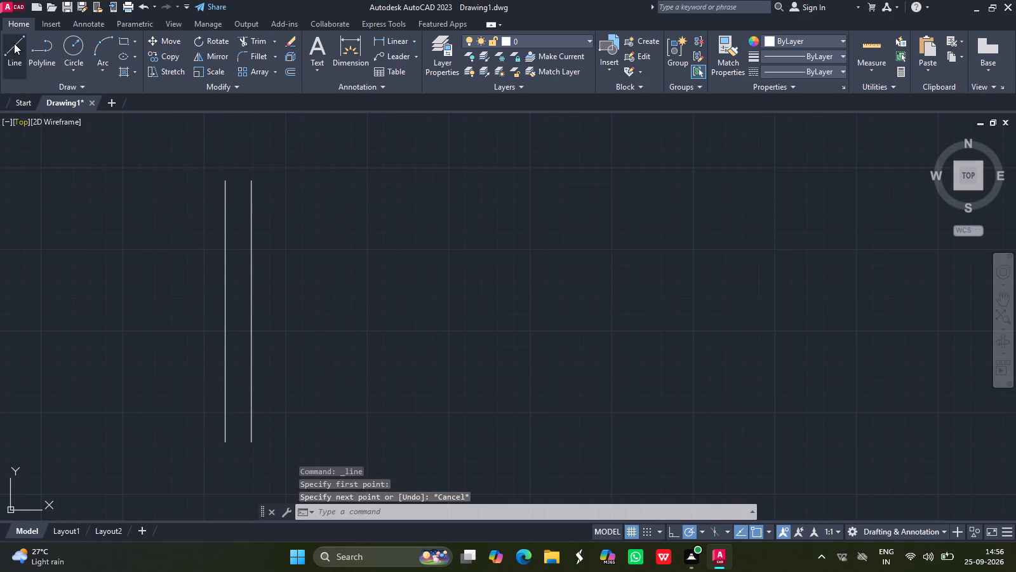
Start another line with the Line command.
{"action": "left_click", "coordinate": [14, 43]}
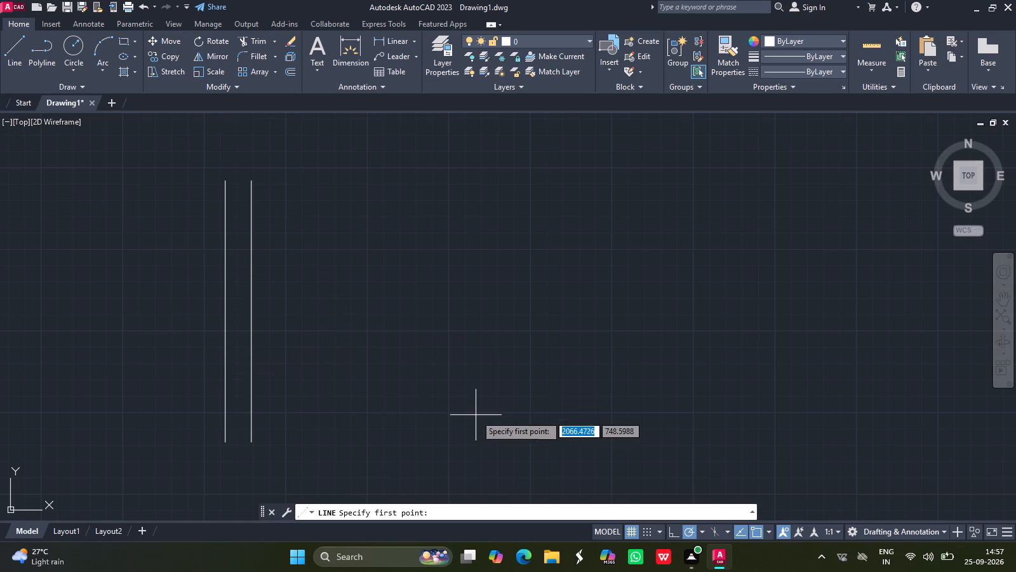
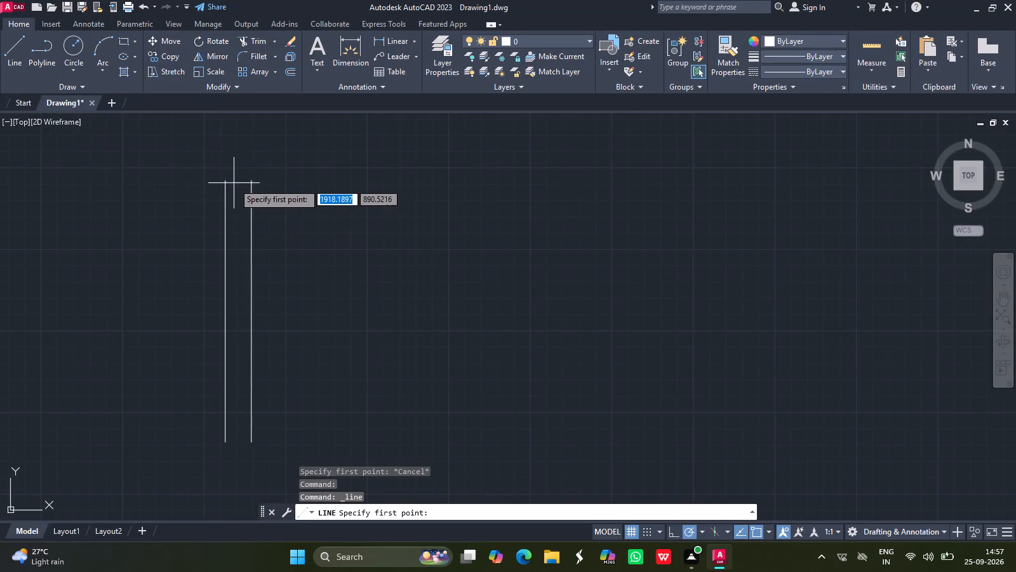
Draw a 16-unit line straight down from the top end of the original vertical line.
{"action": "left_click_drag", "start_coordinate": [225, 181], "coordinate": [227, 411]}
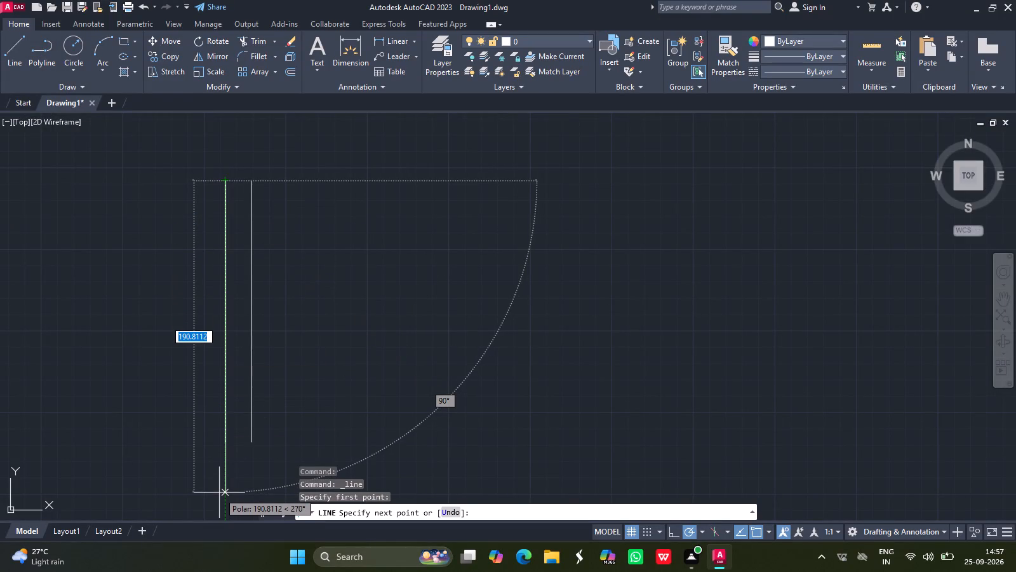
{"action": "type", "text": "16"}
{"action": "key", "text": "Return"}
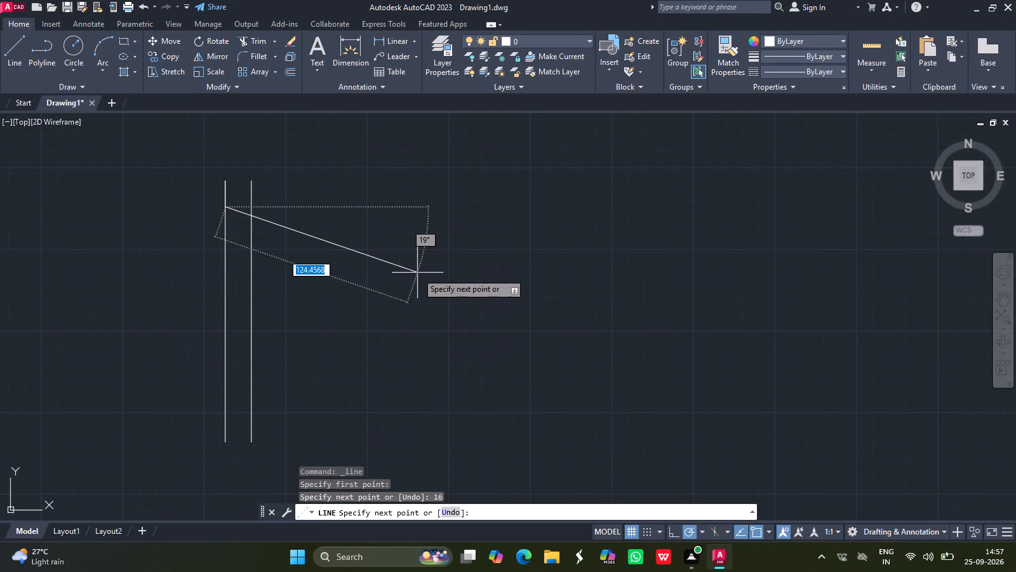
{"action": "key", "text": "Return"}
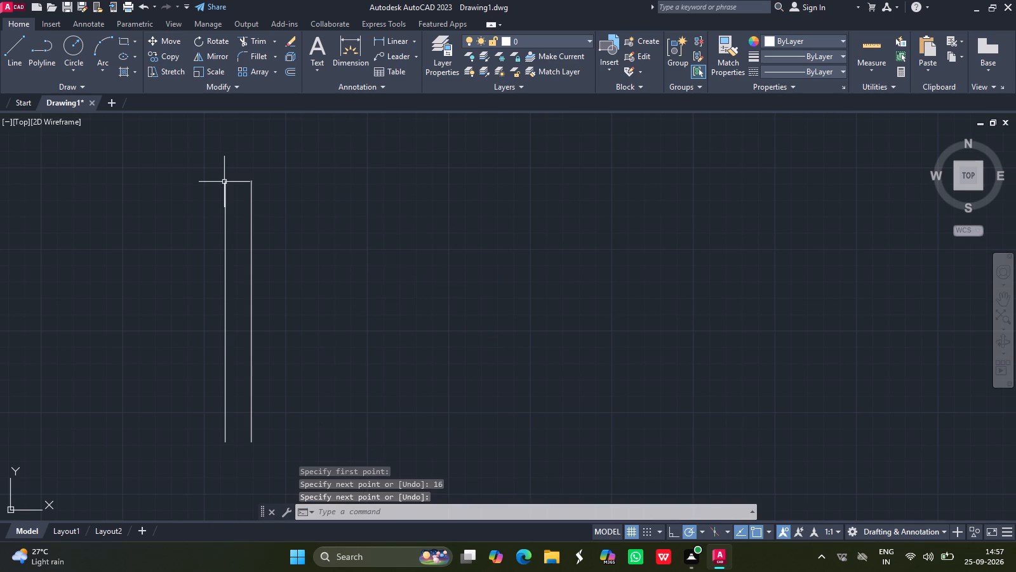
Draw a circle of radius 16 centred on the lower end of the short 16-unit line.
{"action": "left_click", "coordinate": [80, 50]}
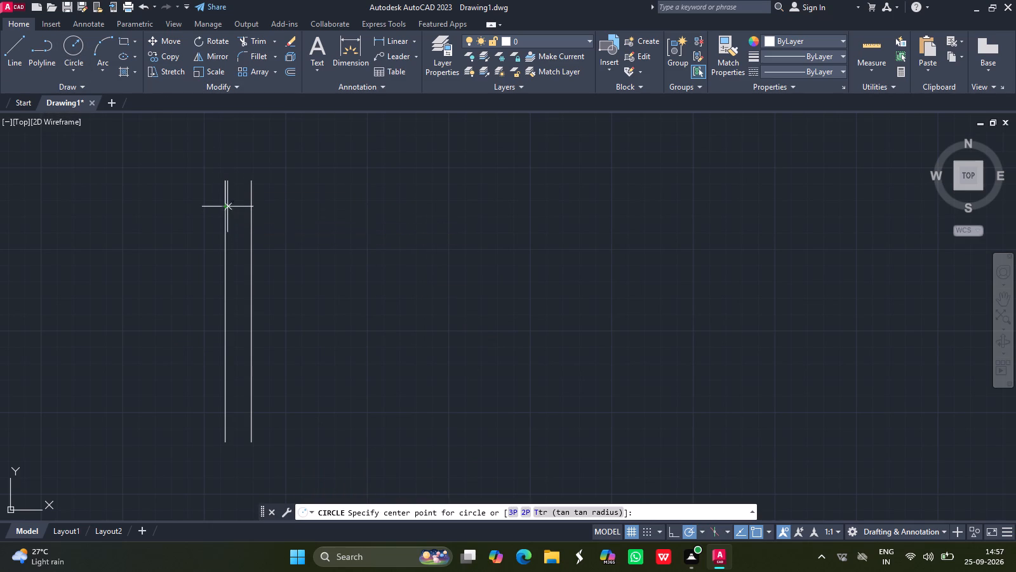
{"action": "left_click_drag", "start_coordinate": [227, 206], "coordinate": [184, 183]}
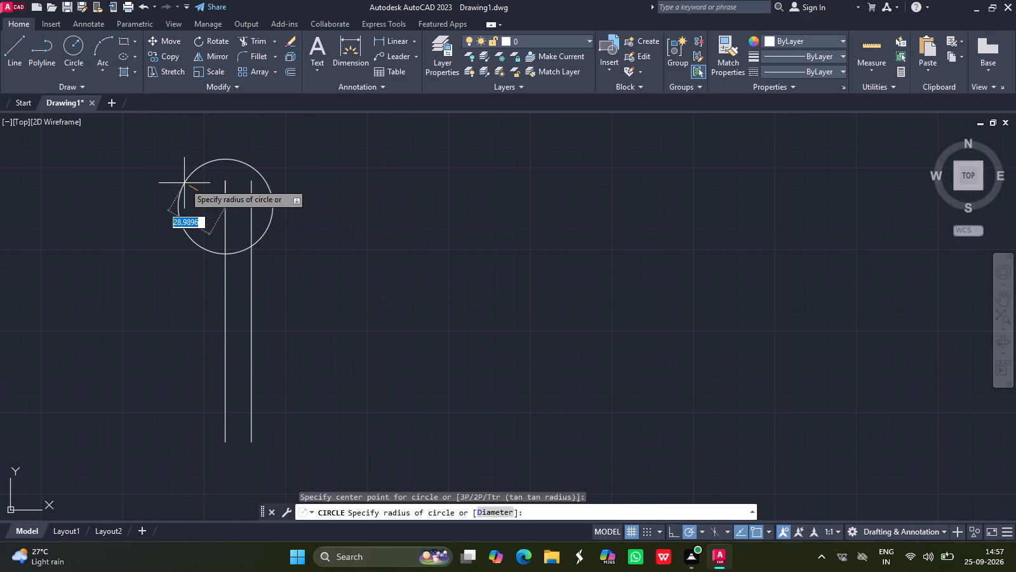
{"action": "type", "text": "16"}
{"action": "key", "text": "Return"}
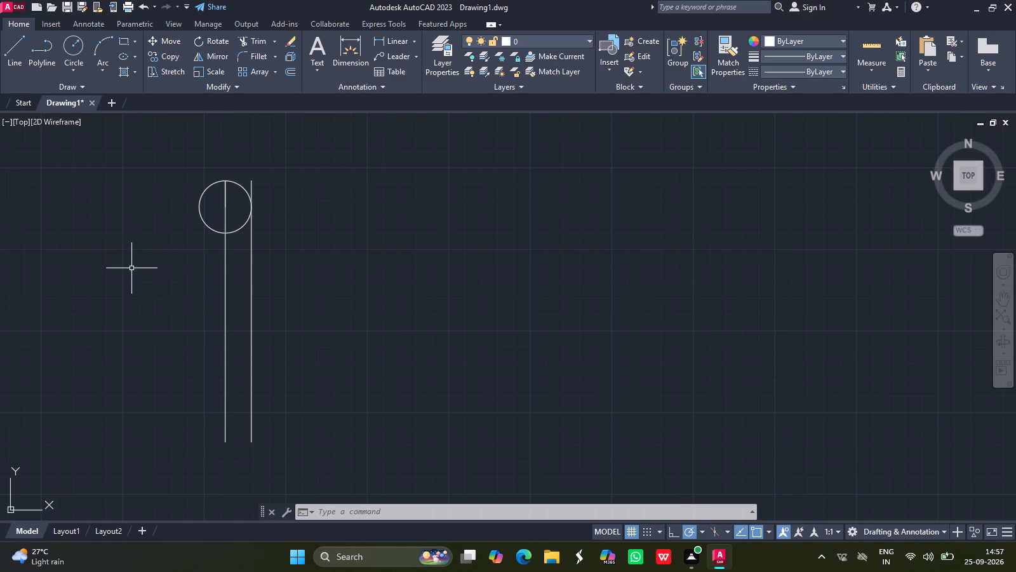
Draw a 100-unit horizontal line running right from the bottom point of the circle.
{"action": "left_click", "coordinate": [14, 45]}
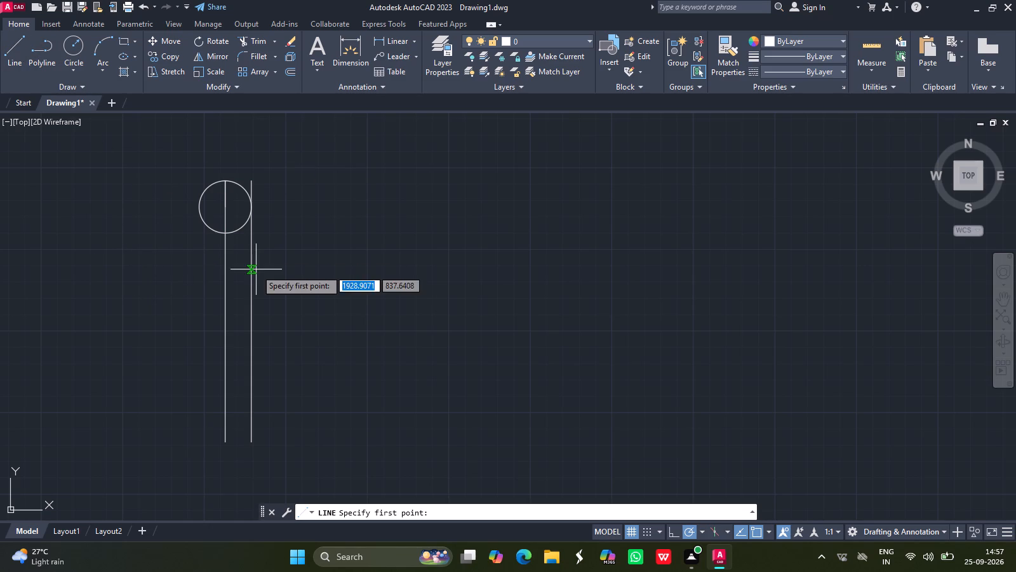
{"action": "left_click_drag", "start_coordinate": [224, 231], "coordinate": [456, 238]}
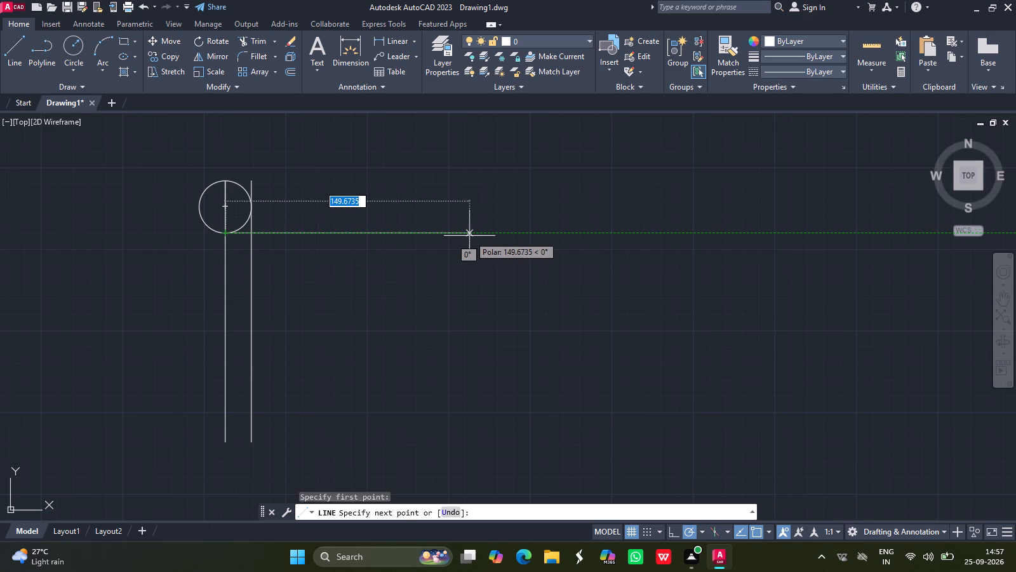
{"action": "type", "text": "100"}
{"action": "key", "text": "Return"}
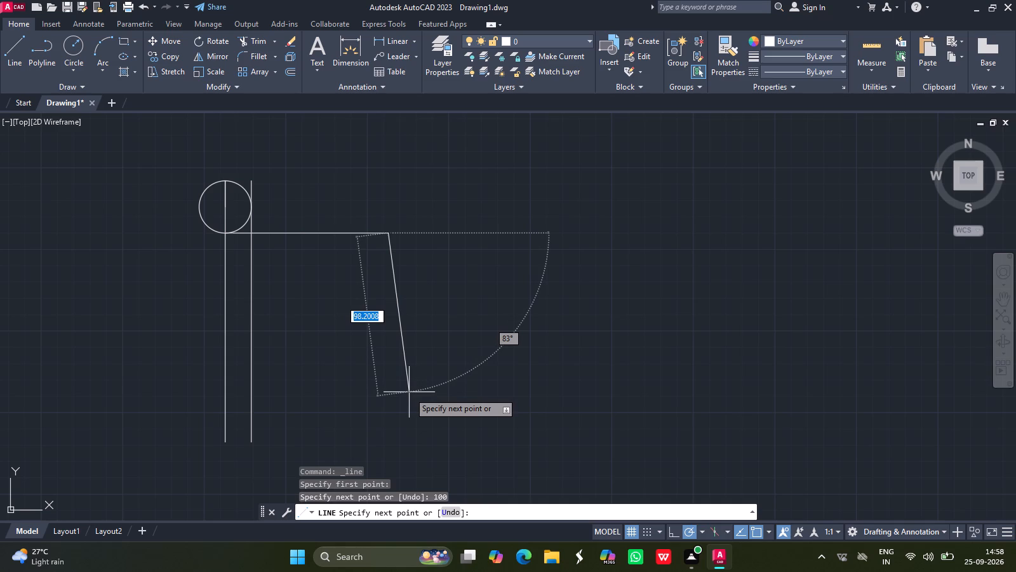
{"action": "key", "text": "Return"}
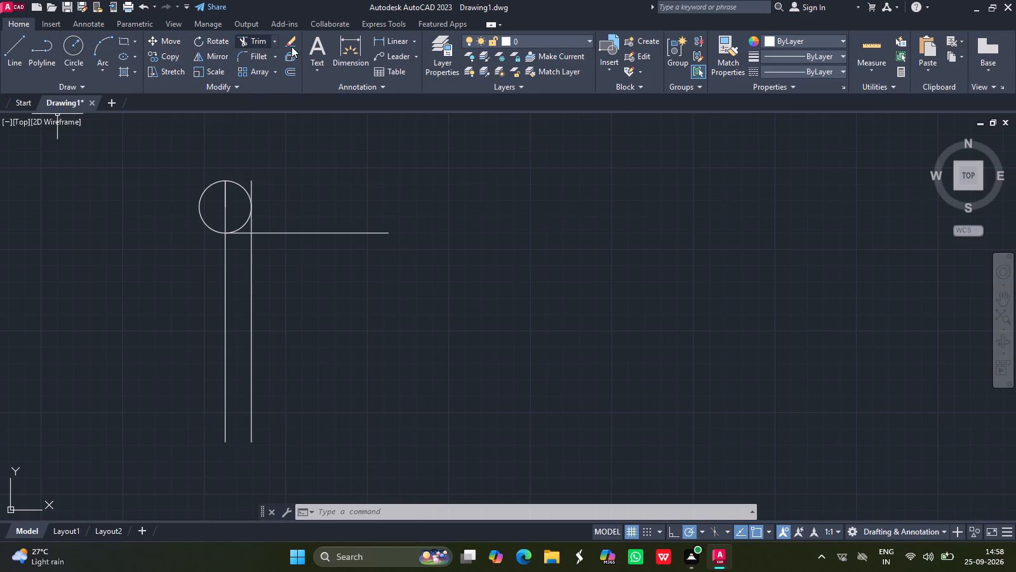
Fillet the corner between the offset vertical line's upper part and the horizontal line with a radius of 15.
{"action": "left_click", "coordinate": [256, 58]}
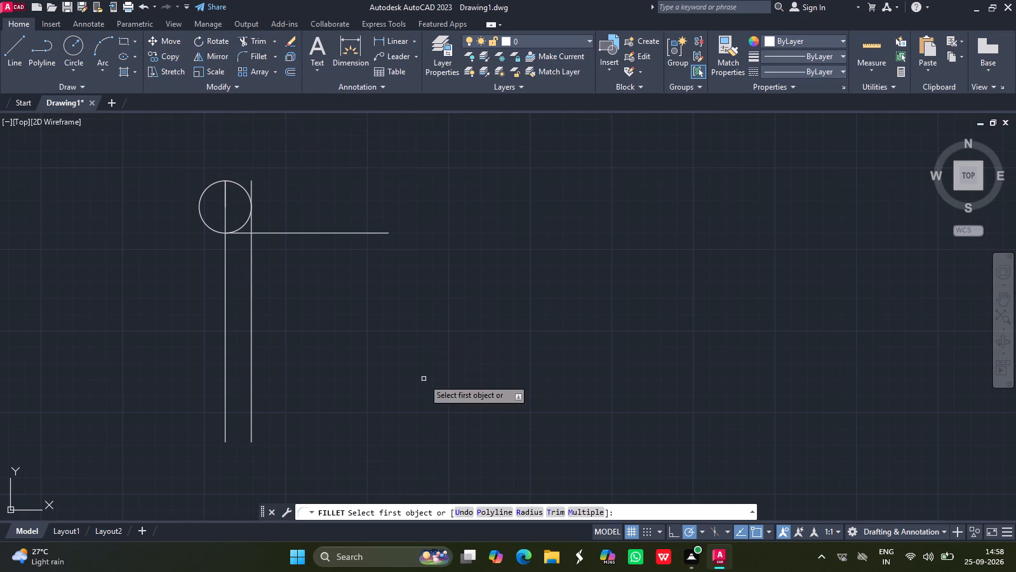
{"action": "left_click", "coordinate": [524, 510]}
{"action": "type", "text": "15"}
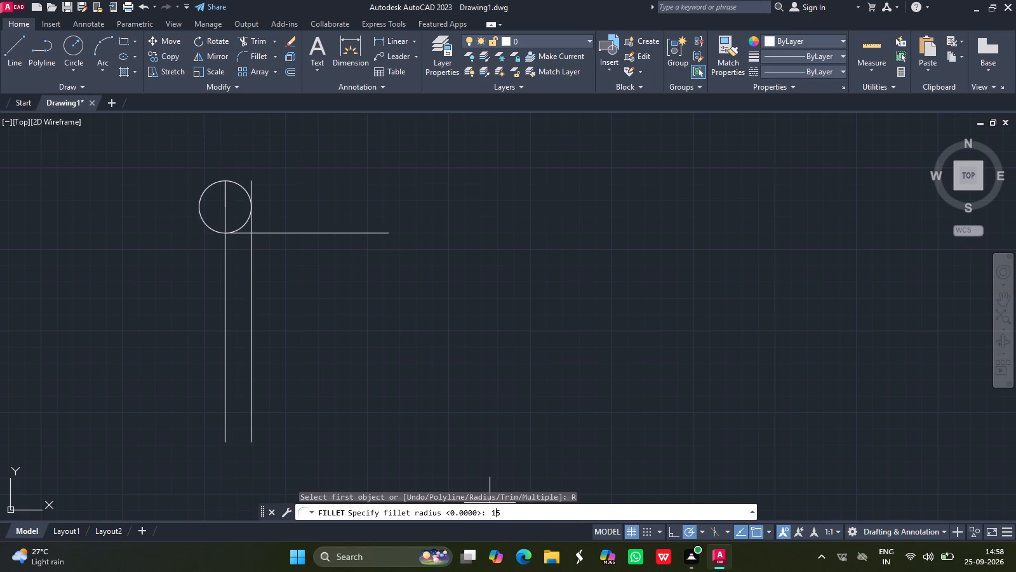
{"action": "key", "text": "Return"}
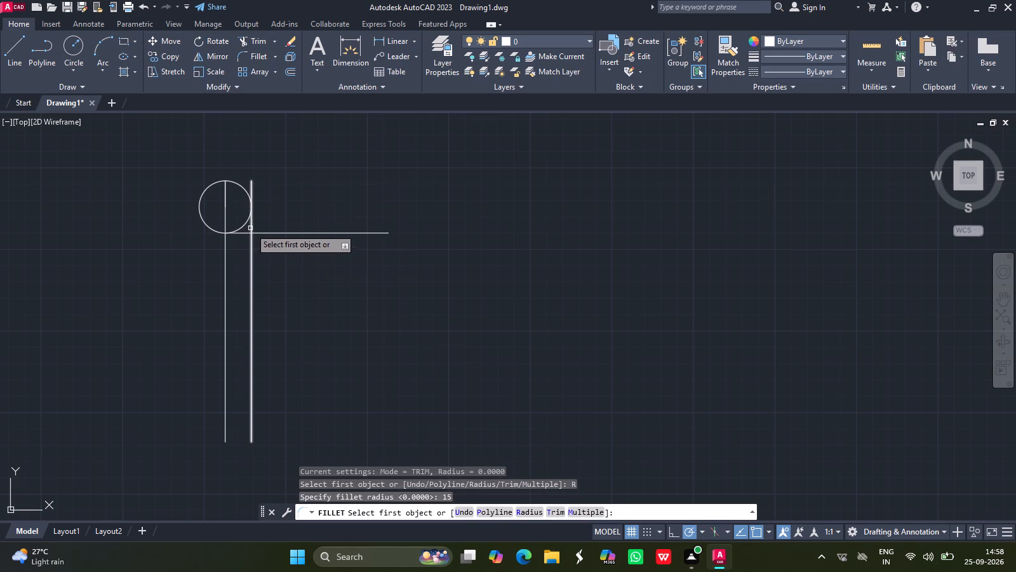
{"action": "left_click_drag", "start_coordinate": [250, 228], "coordinate": [261, 234]}
{"action": "left_click", "coordinate": [261, 234]}
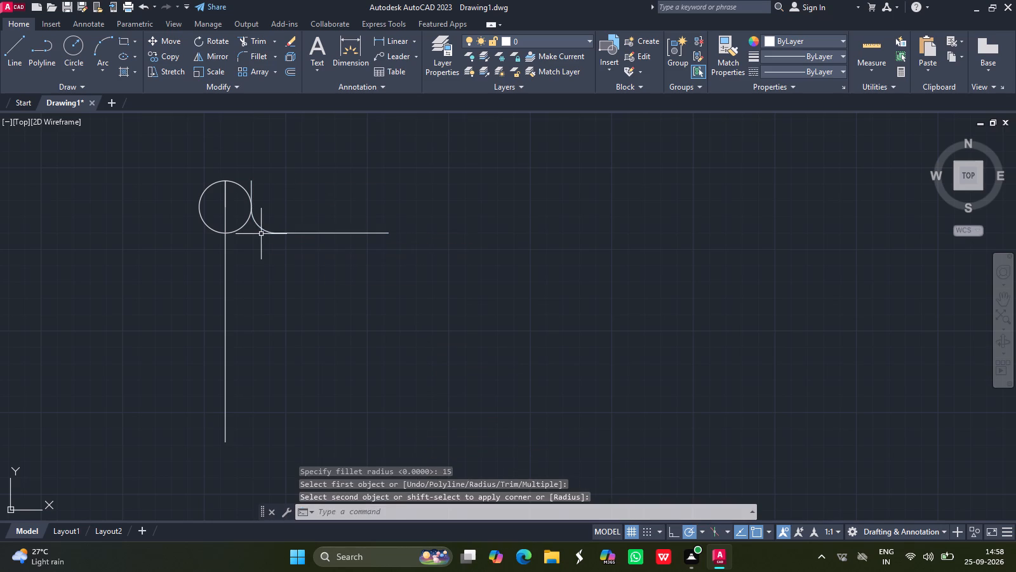
{"action": "key", "text": "Return"}
{"action": "key", "text": "Escape"}
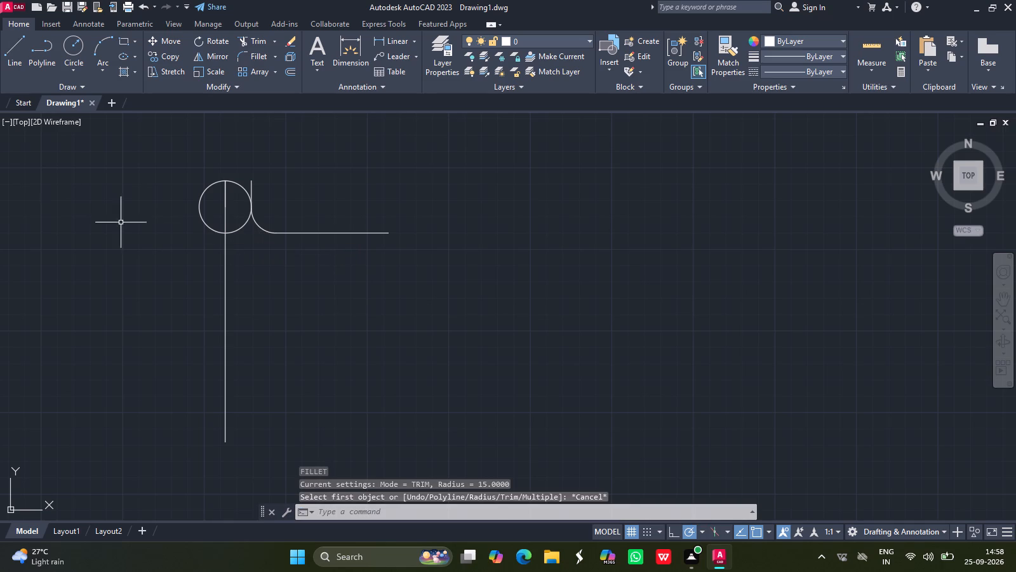
Redraw the offset line's missing lower part from the fillet's upper end straight down, level with the original vertical line's bottom end.
{"action": "left_click", "coordinate": [16, 48]}
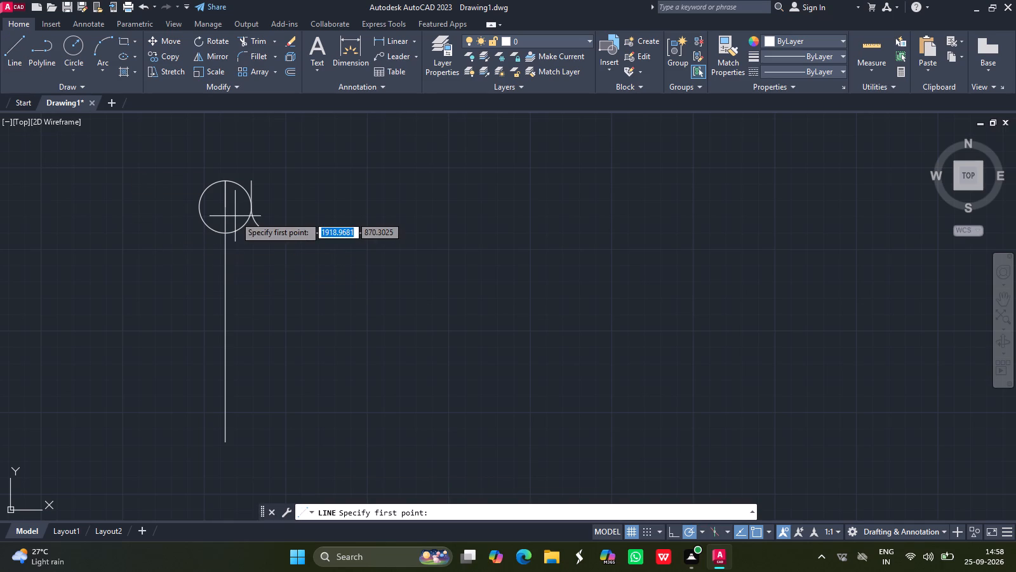
{"action": "left_click_drag", "start_coordinate": [252, 210], "coordinate": [258, 381]}
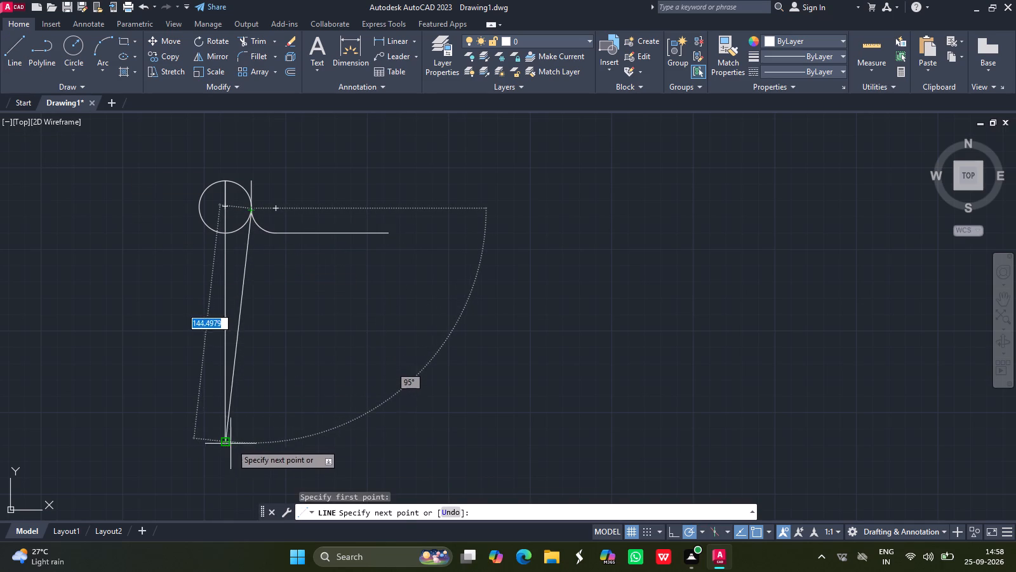
{"action": "left_click", "coordinate": [251, 445]}
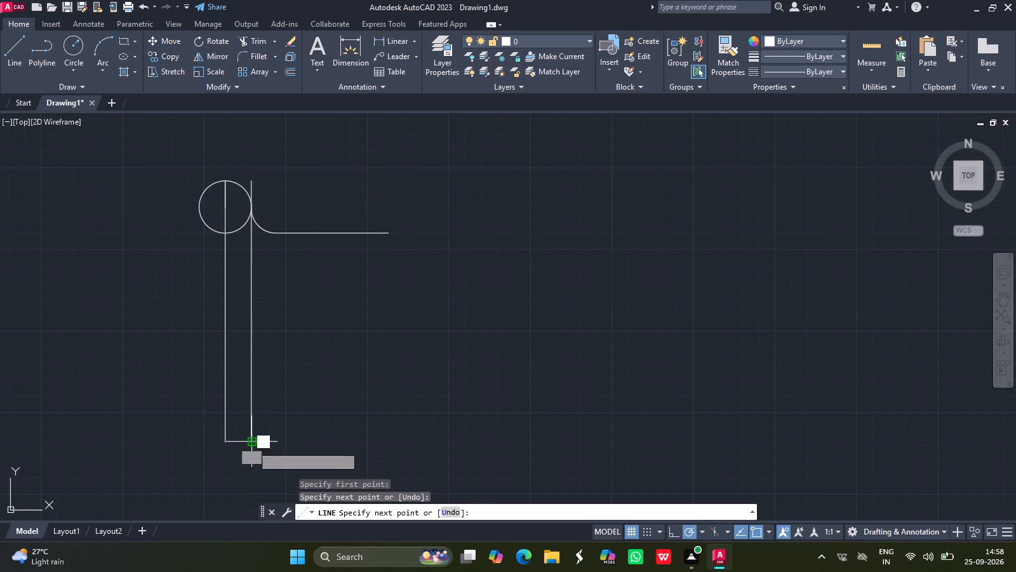
{"action": "key", "text": "Return"}
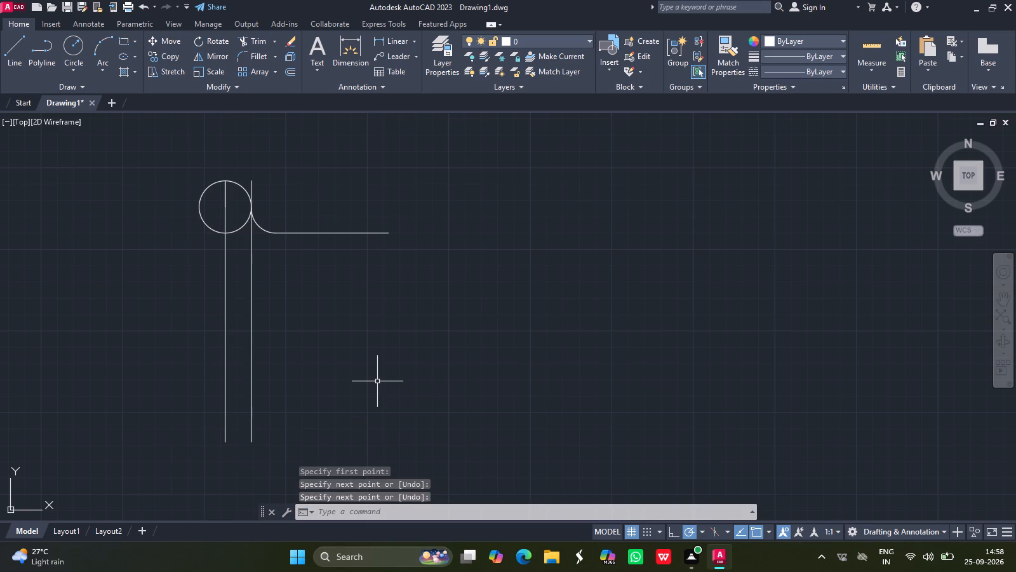
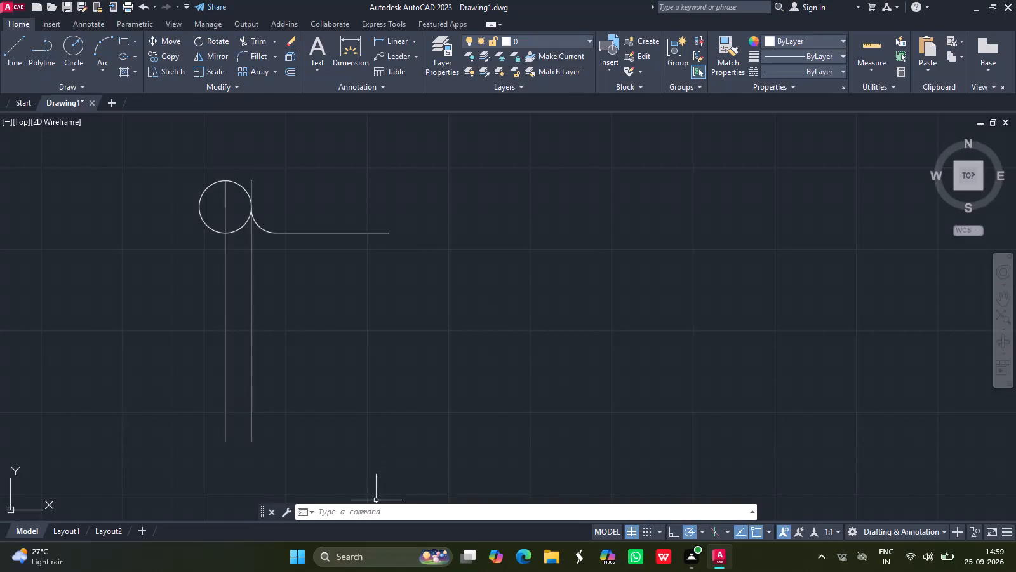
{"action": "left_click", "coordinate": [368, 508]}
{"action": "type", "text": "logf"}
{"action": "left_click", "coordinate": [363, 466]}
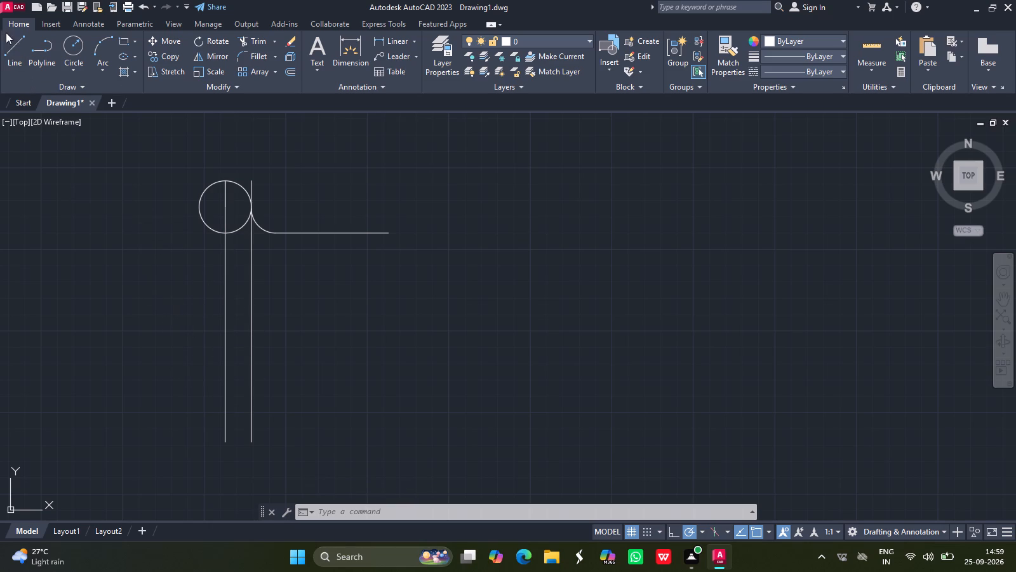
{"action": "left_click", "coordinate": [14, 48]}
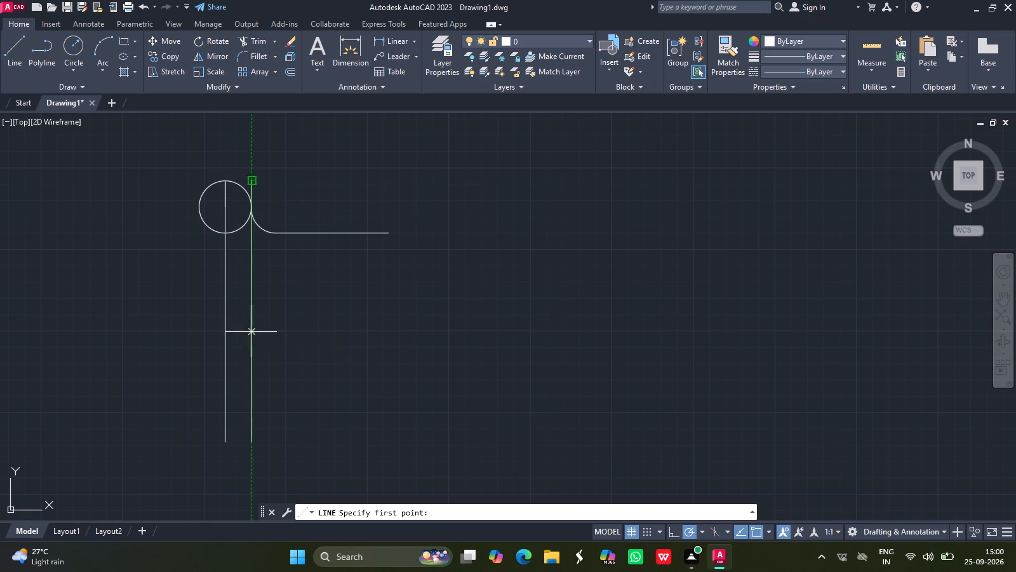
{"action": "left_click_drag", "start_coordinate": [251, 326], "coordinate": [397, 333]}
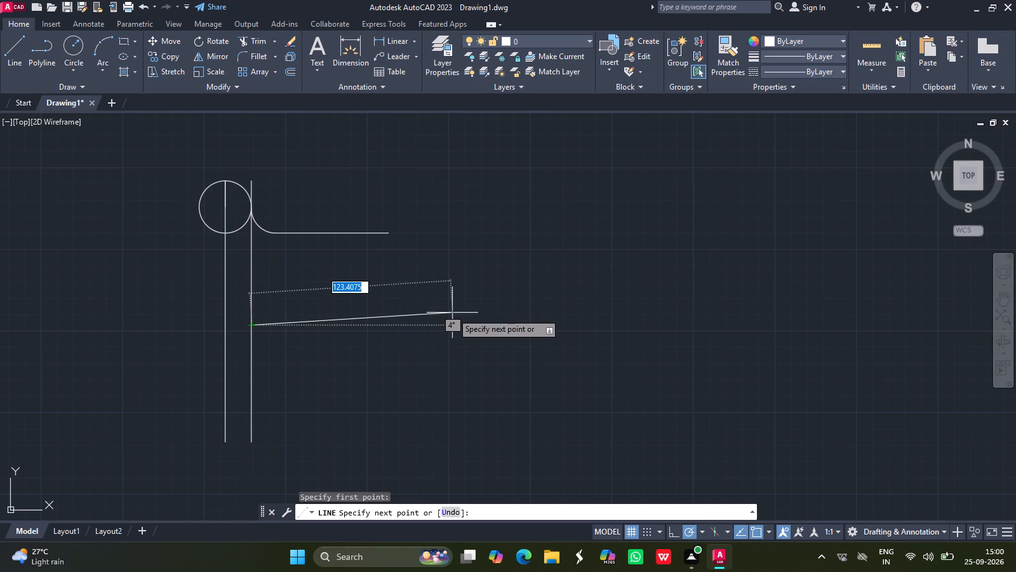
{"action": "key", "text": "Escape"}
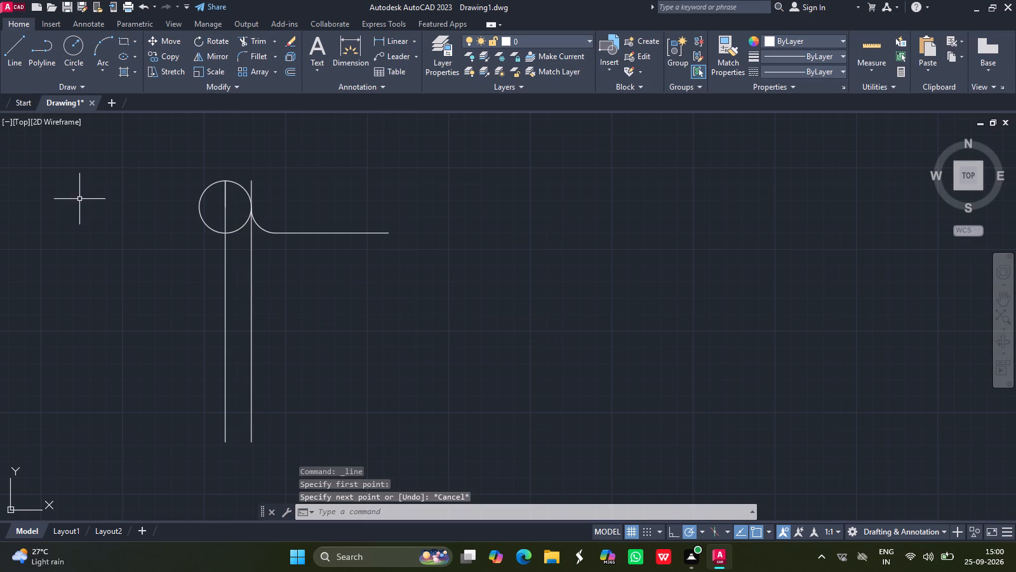
Draw a line from the top end of the offset vertical line 80 units straight down, continuing 100 units horizontally to the right.
{"action": "left_click", "coordinate": [16, 57]}
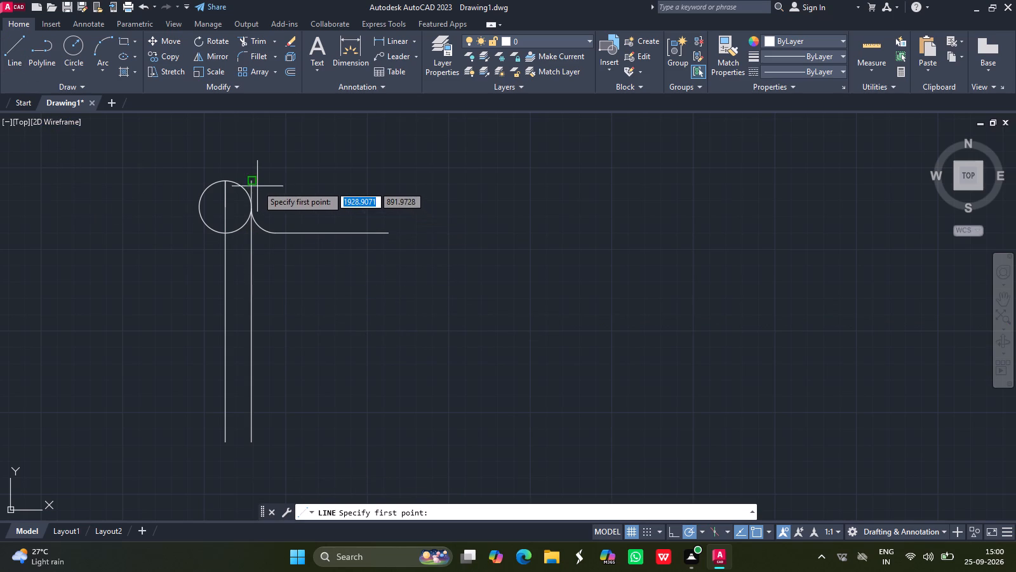
{"action": "left_click_drag", "start_coordinate": [253, 184], "coordinate": [264, 415]}
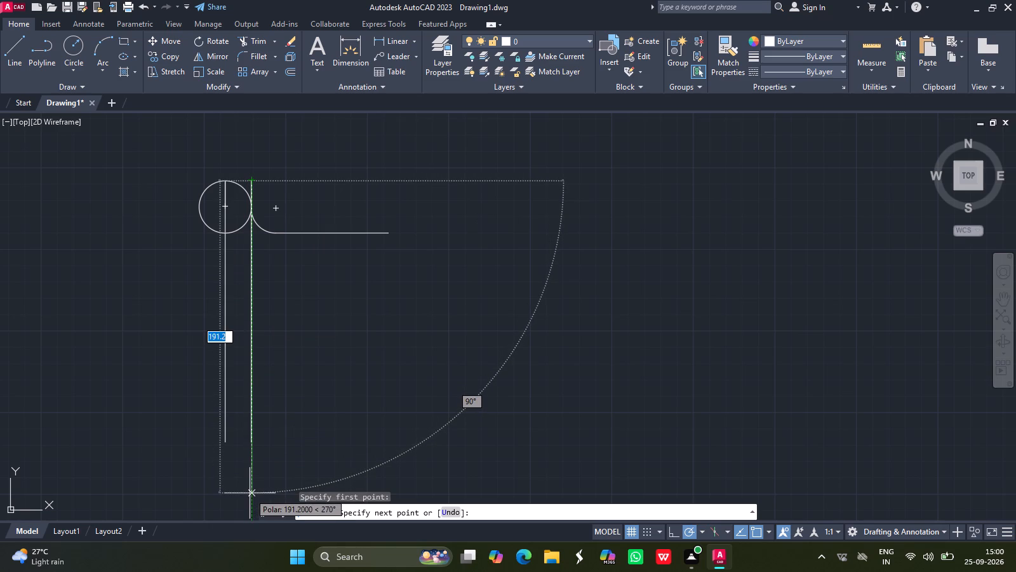
{"action": "key", "text": "8"}
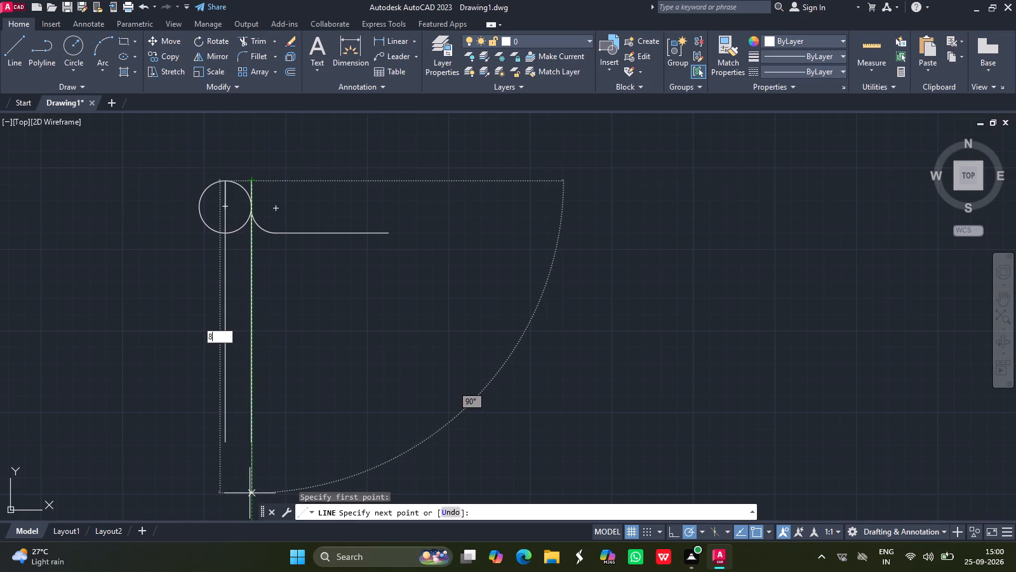
{"action": "key", "text": "0"}
{"action": "key", "text": "Return"}
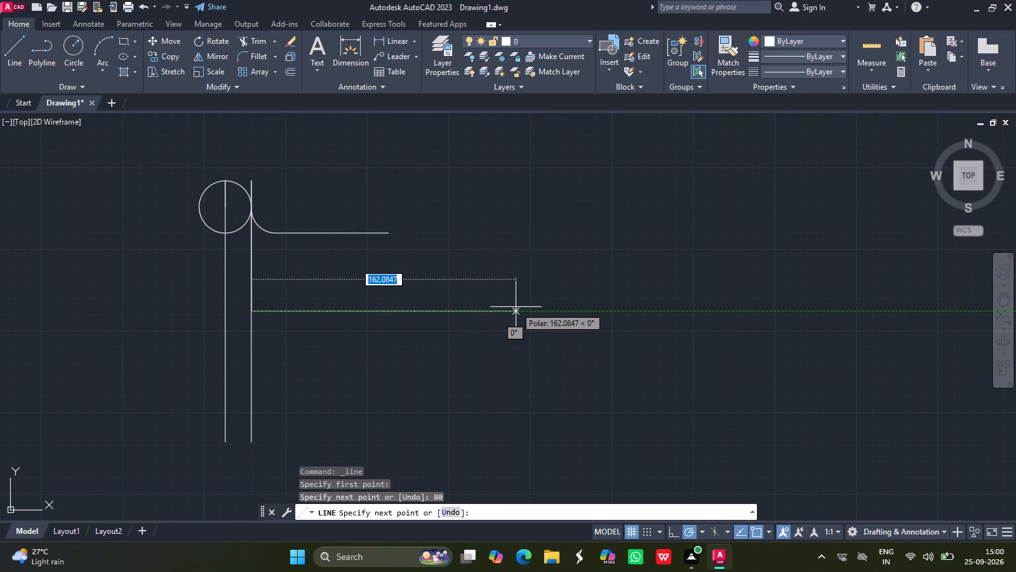
{"action": "type", "text": "100"}
{"action": "key", "text": "Return"}
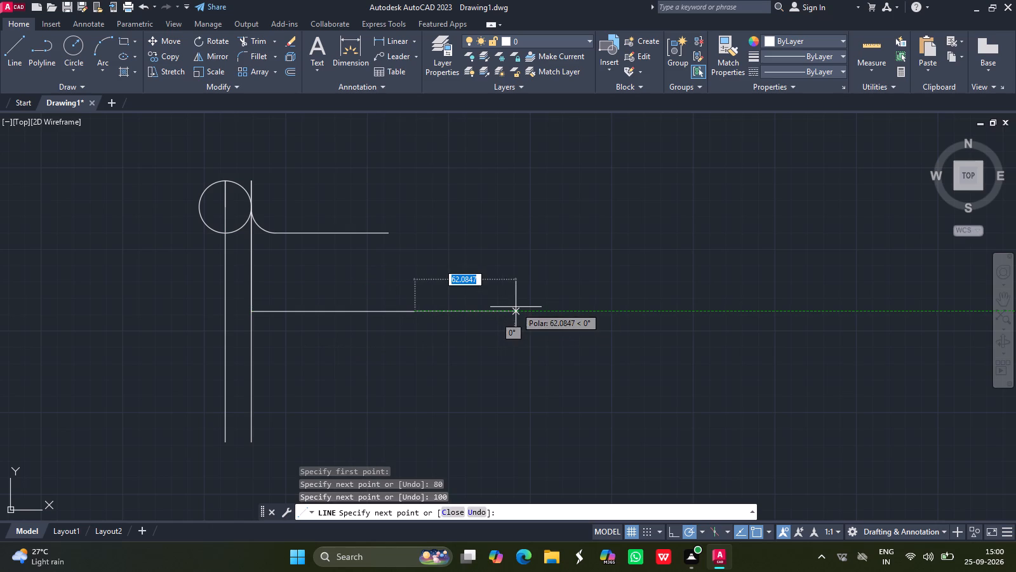
{"action": "key", "text": "Return"}
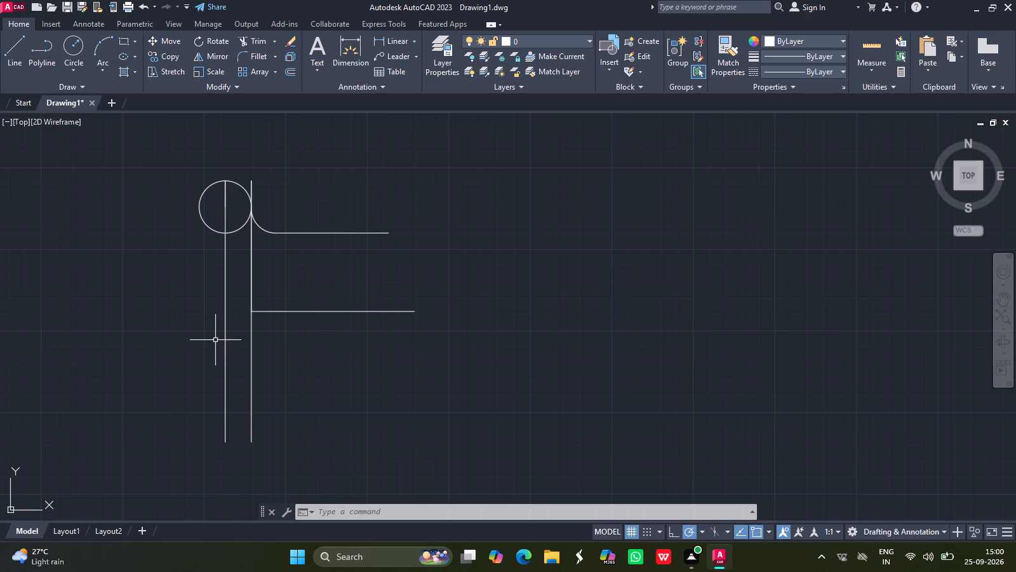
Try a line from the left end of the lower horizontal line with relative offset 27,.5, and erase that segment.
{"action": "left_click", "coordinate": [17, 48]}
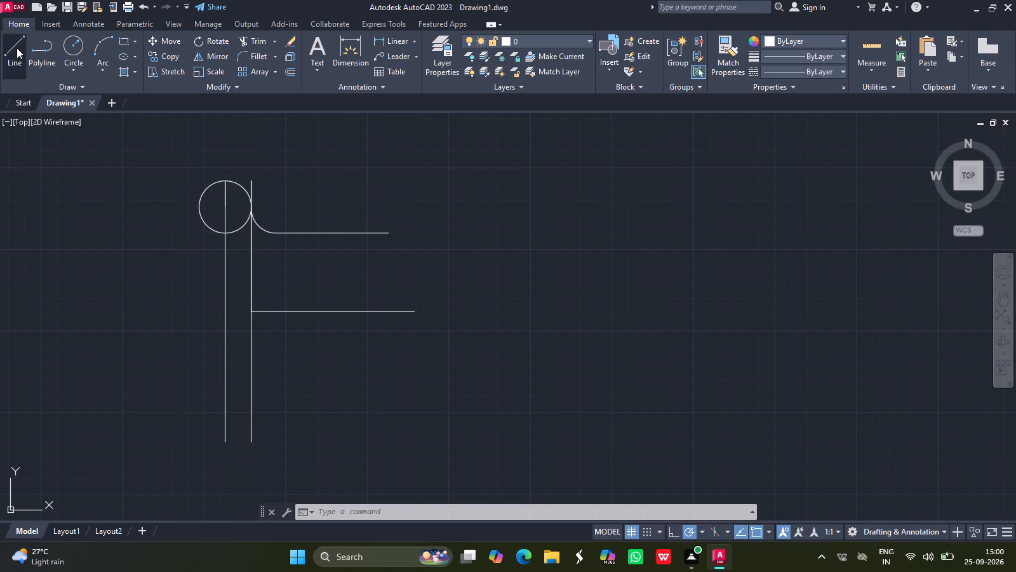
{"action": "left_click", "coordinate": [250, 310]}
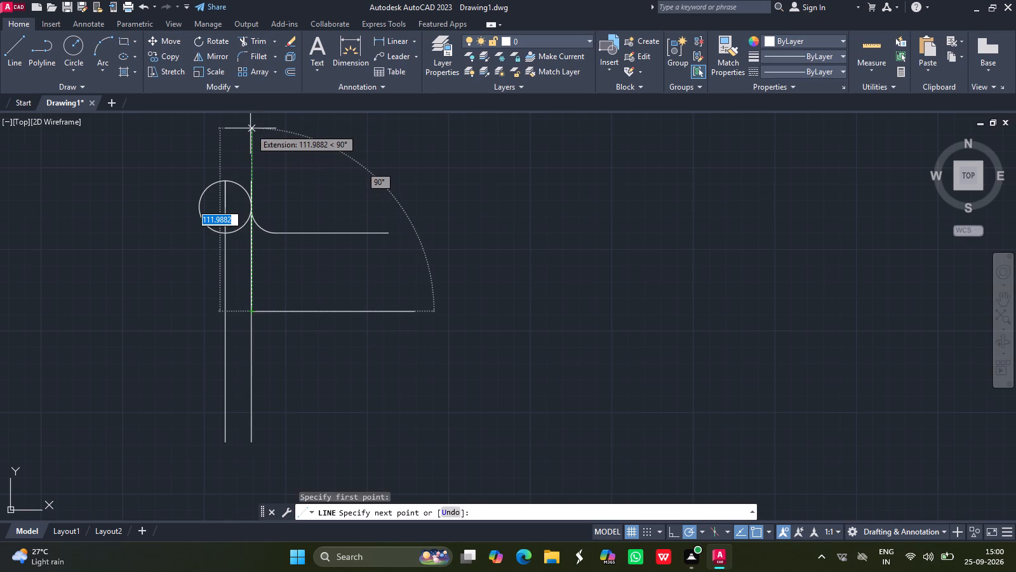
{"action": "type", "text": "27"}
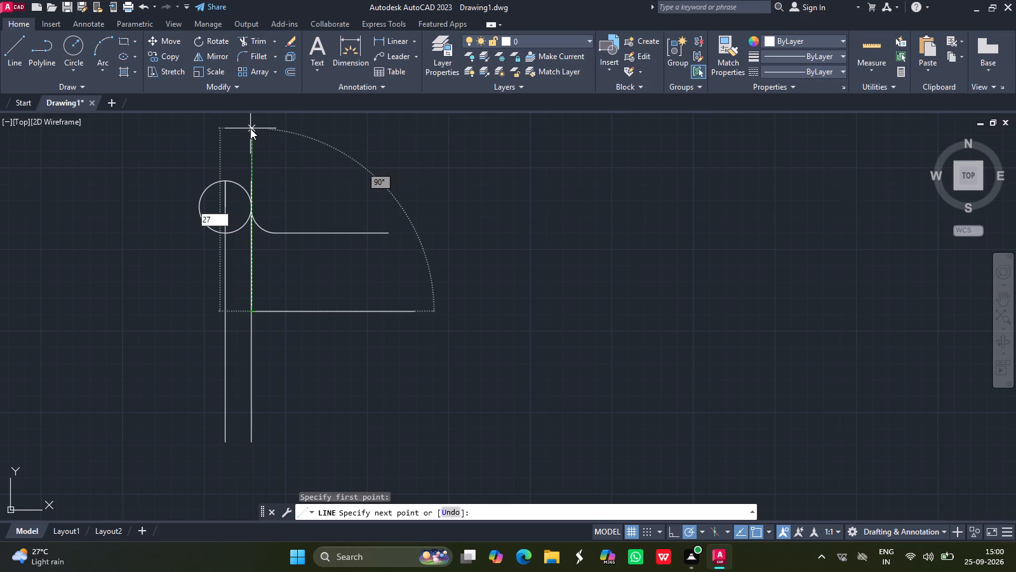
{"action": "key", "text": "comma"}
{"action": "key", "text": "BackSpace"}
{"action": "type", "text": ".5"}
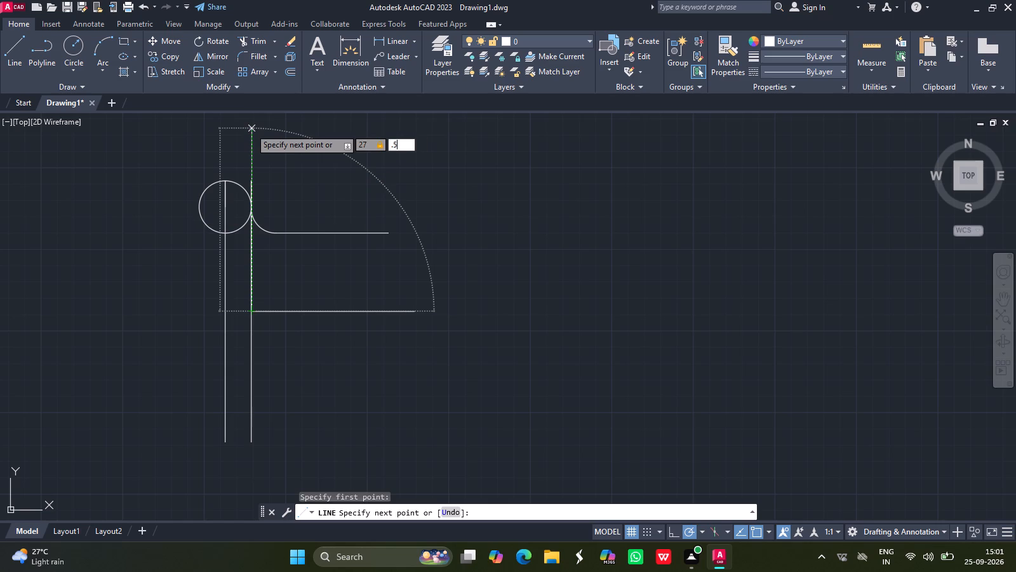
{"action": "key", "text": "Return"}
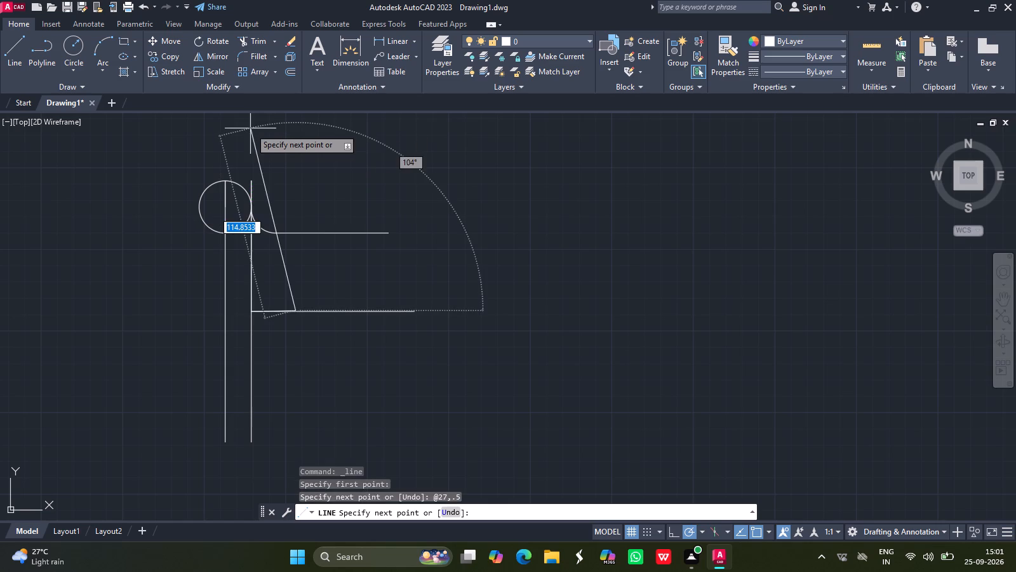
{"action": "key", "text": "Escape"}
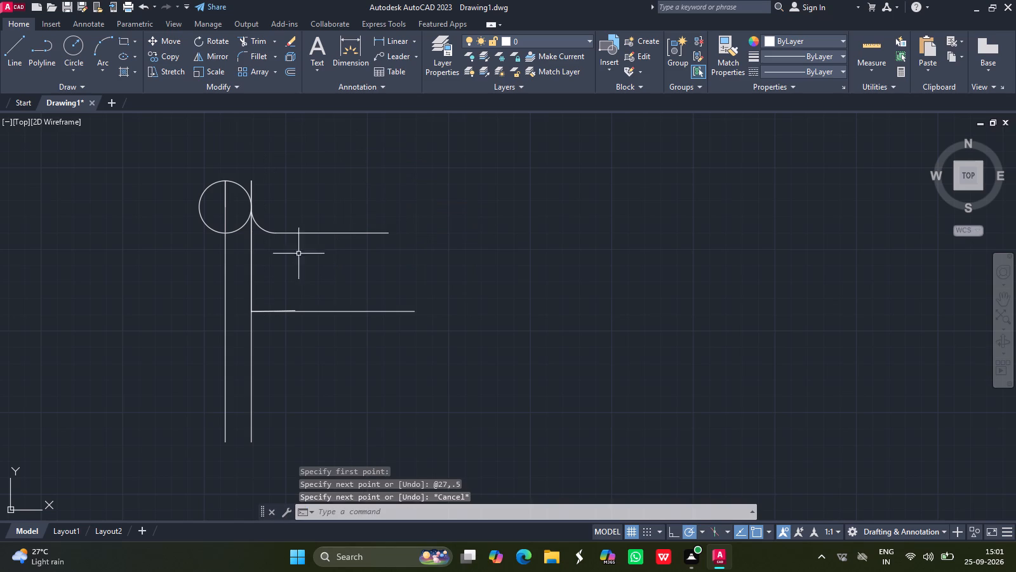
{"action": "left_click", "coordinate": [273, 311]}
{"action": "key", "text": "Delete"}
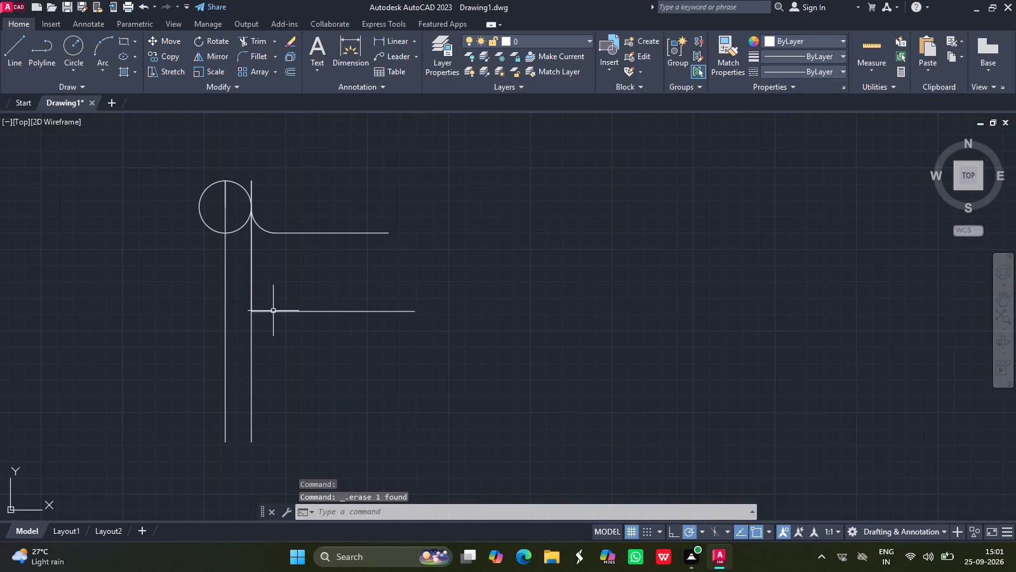
Draw a line 27.5 units up from the lower horizontal line's left end, continuing diagonally to its right end.
{"action": "left_click", "coordinate": [15, 55]}
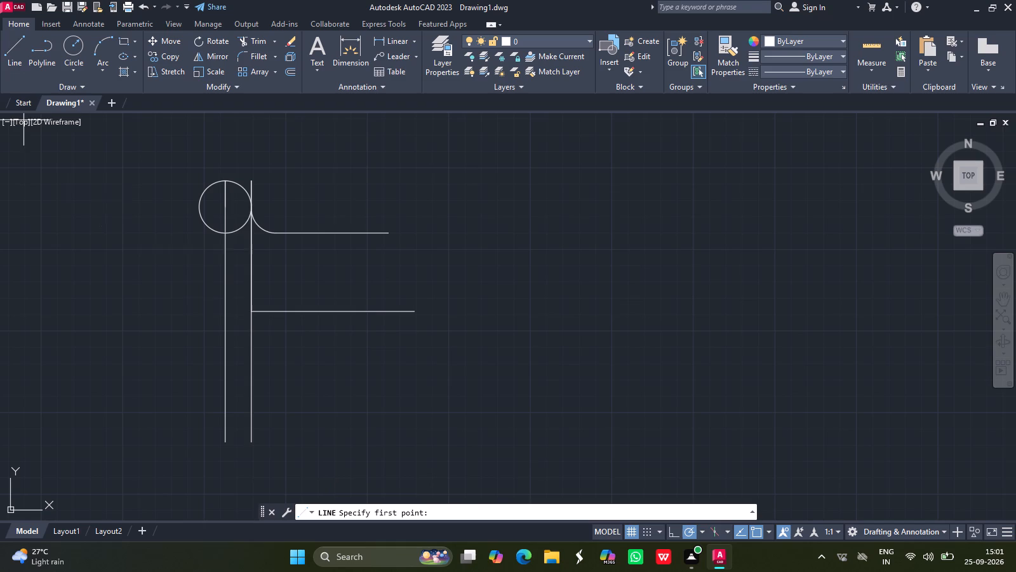
{"action": "left_click_drag", "start_coordinate": [252, 313], "coordinate": [253, 201]}
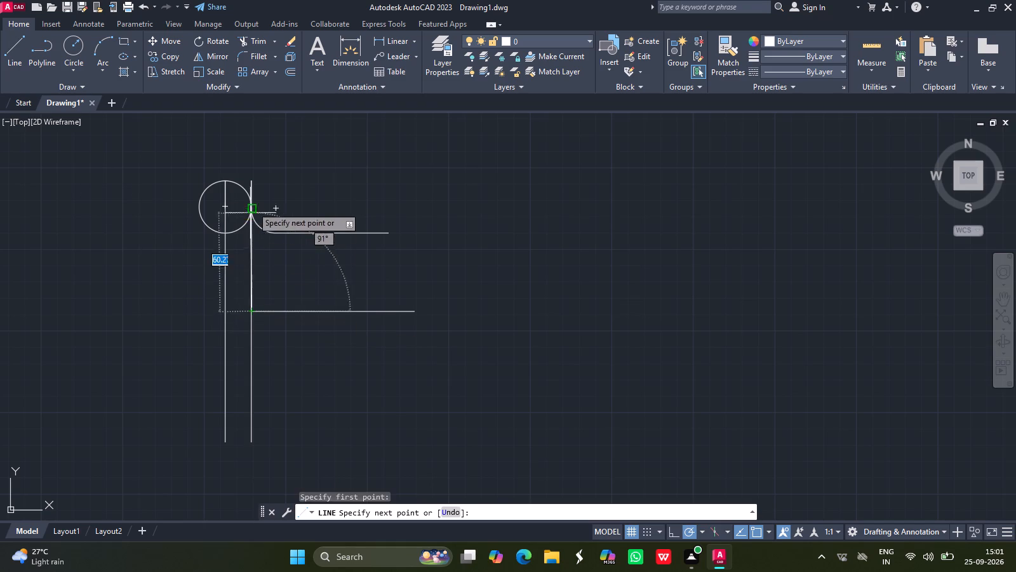
{"action": "left_click_drag", "start_coordinate": [253, 201], "coordinate": [251, 162]}
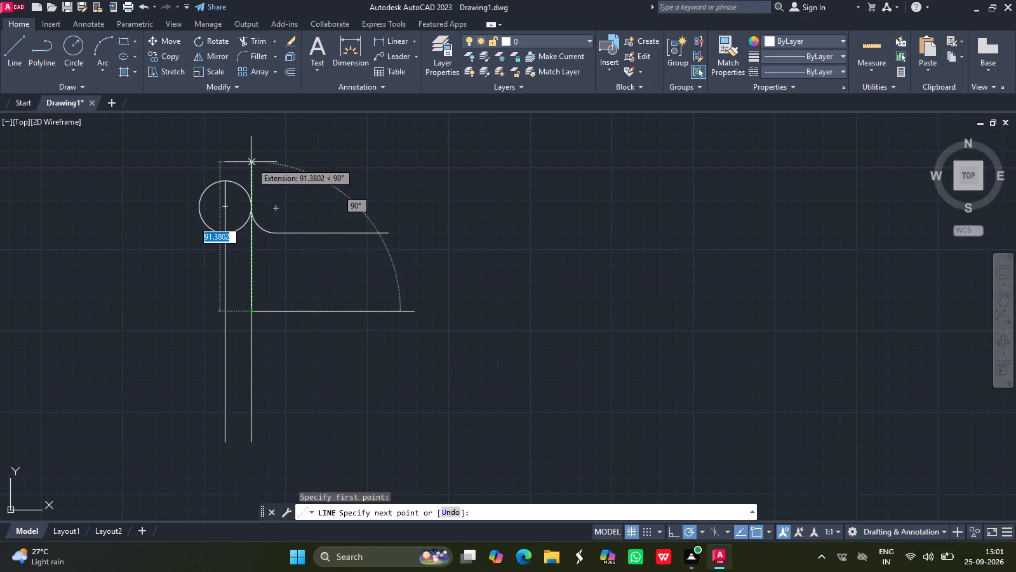
{"action": "key", "text": "1"}
{"action": "key", "text": "BackSpace"}
{"action": "key", "text": "2"}
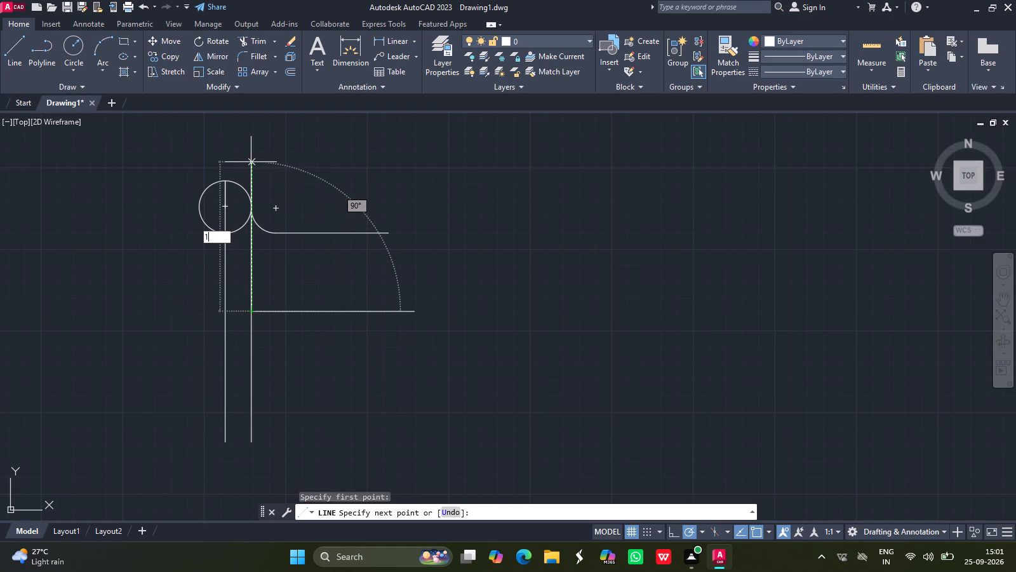
{"action": "type", "text": "7.5"}
{"action": "key", "text": "Return"}
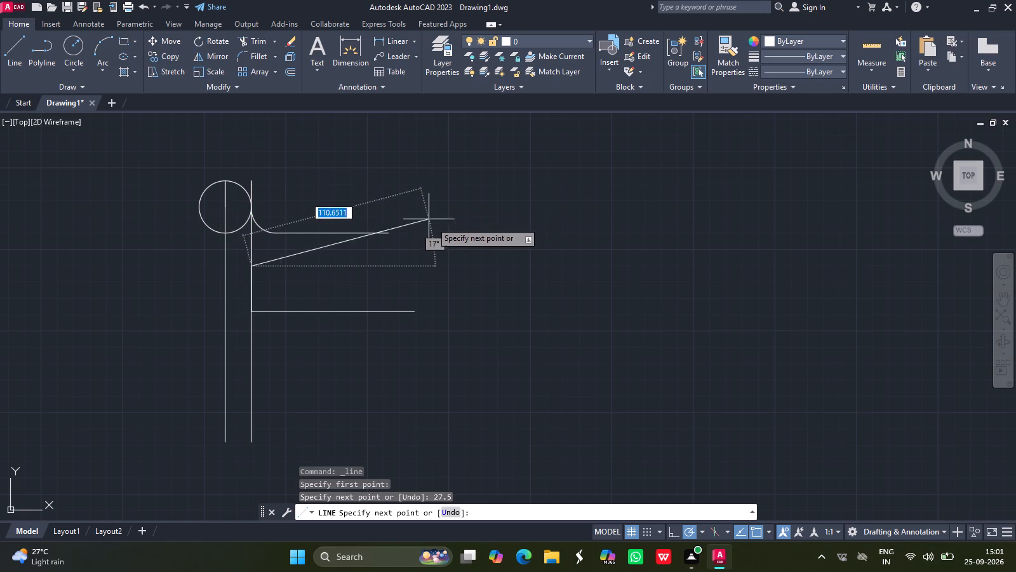
{"action": "left_click", "coordinate": [413, 310]}
{"action": "key", "text": "Return"}
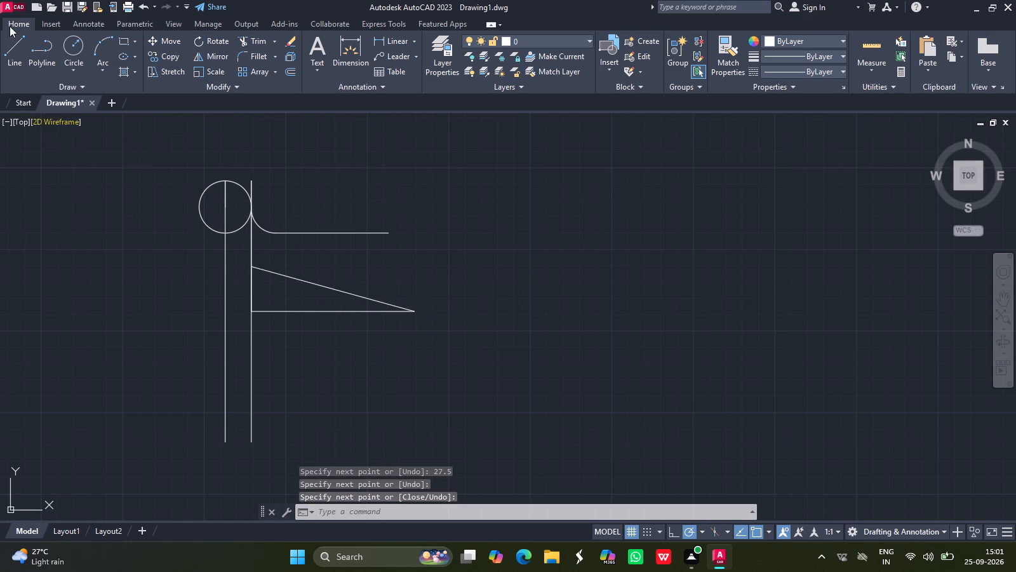
Draw a line 27.5 units down from the lower horizontal line's left end, continuing diagonally to its right end.
{"action": "left_click", "coordinate": [18, 43]}
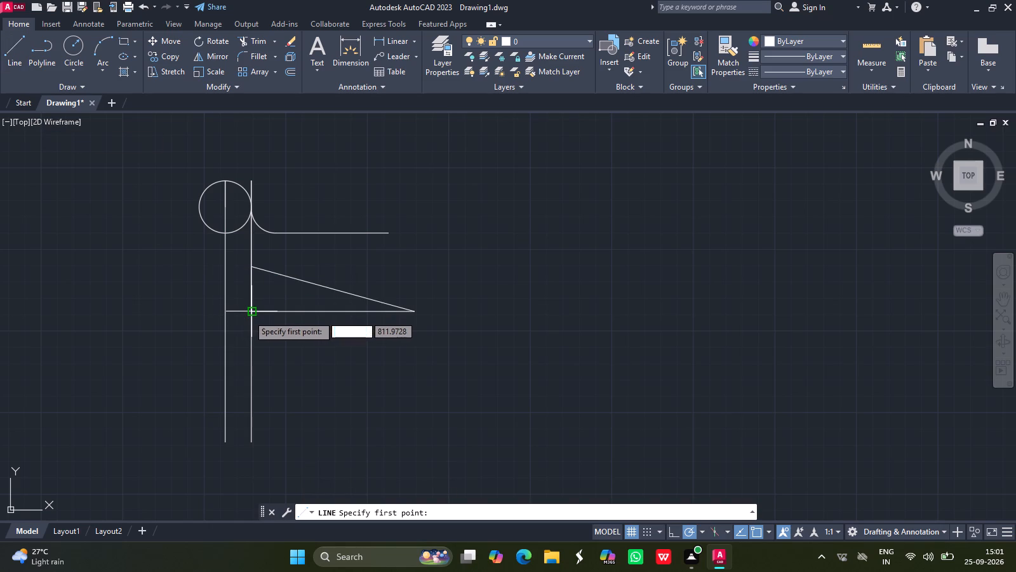
{"action": "left_click_drag", "start_coordinate": [250, 315], "coordinate": [262, 444]}
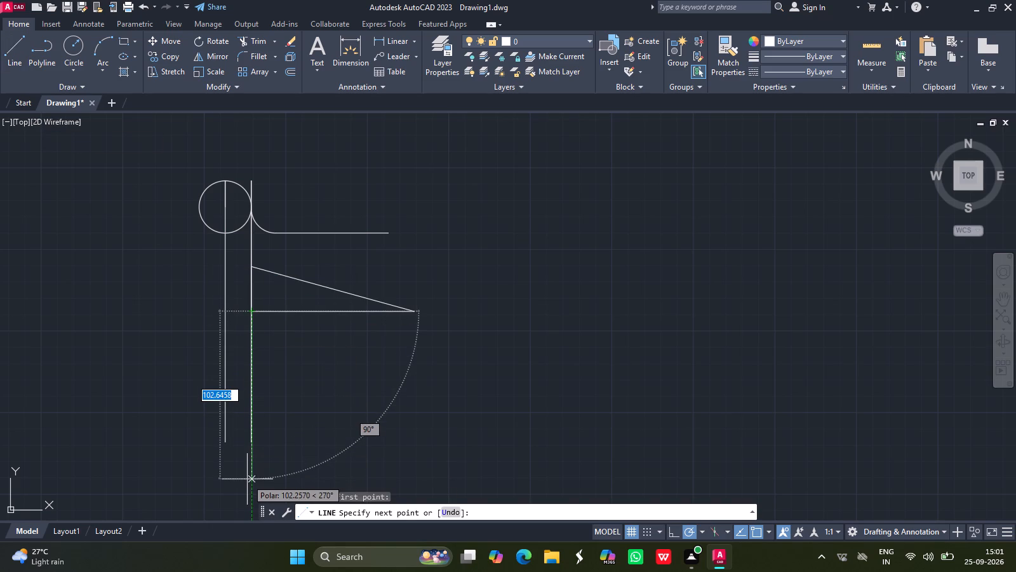
{"action": "type", "text": "27.5"}
{"action": "key", "text": "Return"}
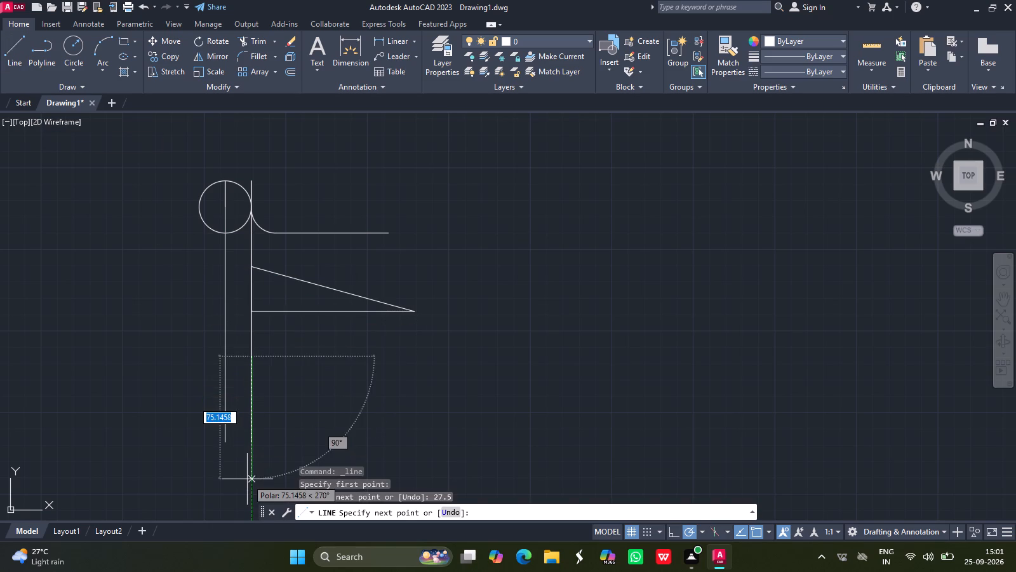
{"action": "left_click", "coordinate": [415, 313]}
{"action": "key", "text": "Return"}
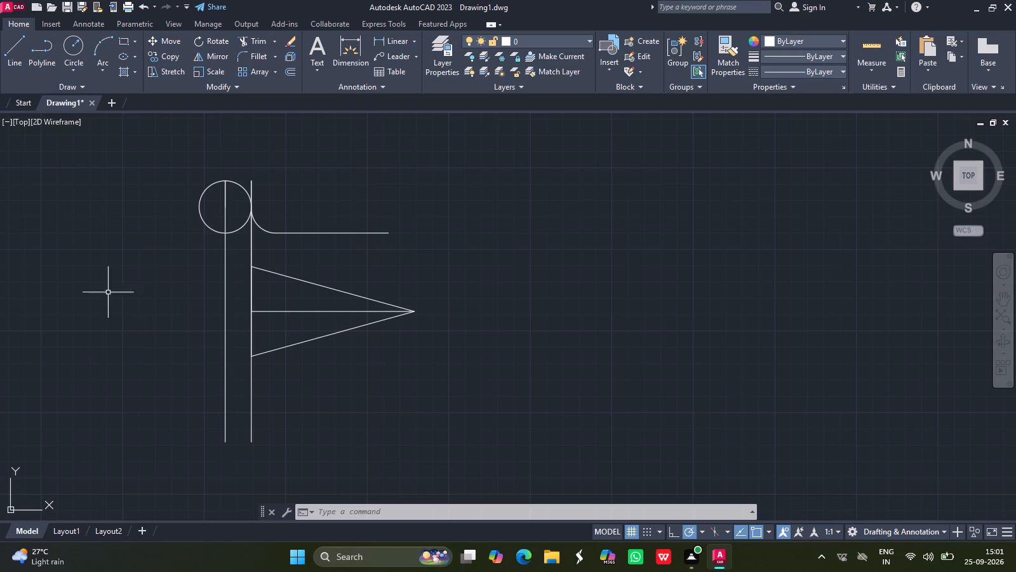
Draw a circle of radius 15 centred on the midpoint of the triangle's horizontal centre line.
{"action": "left_click", "coordinate": [69, 44]}
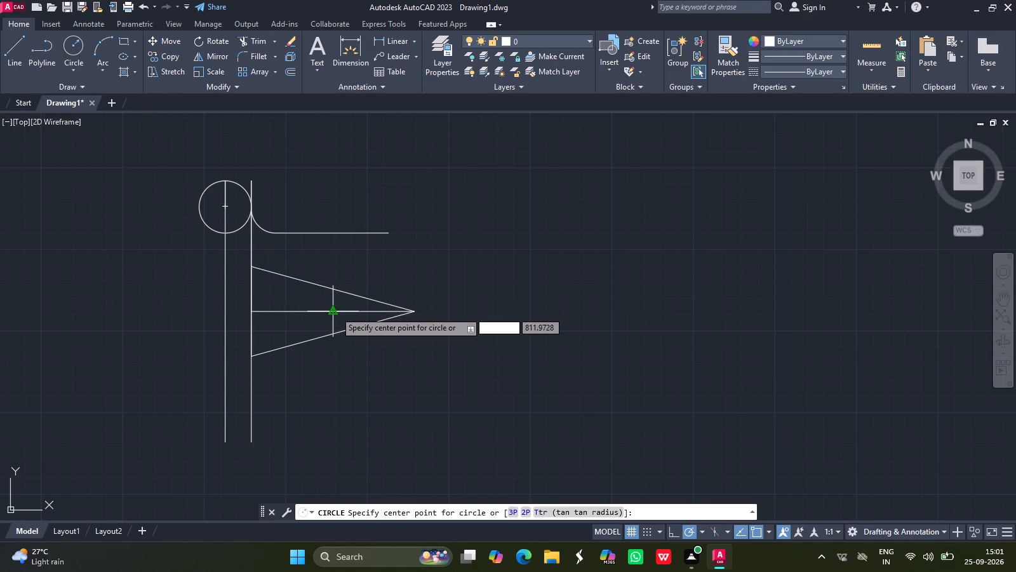
{"action": "left_click_drag", "start_coordinate": [335, 311], "coordinate": [320, 292]}
{"action": "type", "text": "15"}
{"action": "key", "text": "Return"}
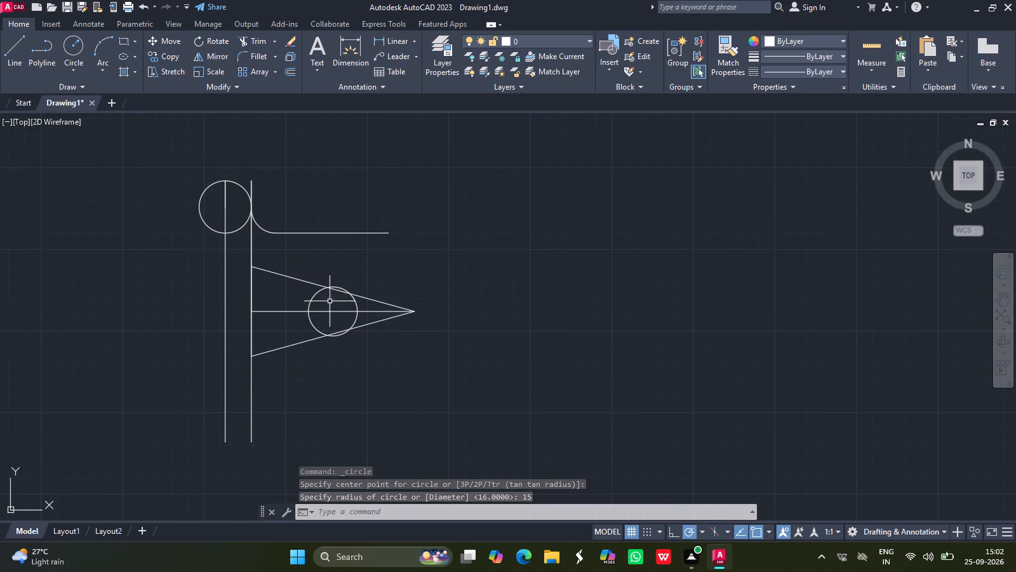
Trim the radius-15 circle, keeping only its right-hand arc between the two sloping lines.
{"action": "left_click", "coordinate": [248, 36]}
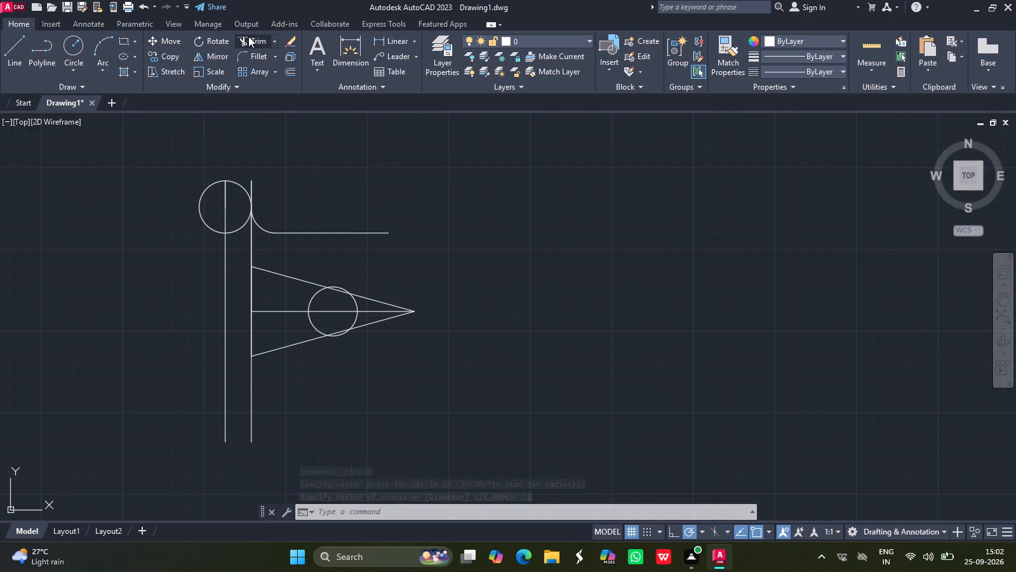
{"action": "left_click_drag", "start_coordinate": [340, 287], "coordinate": [342, 289]}
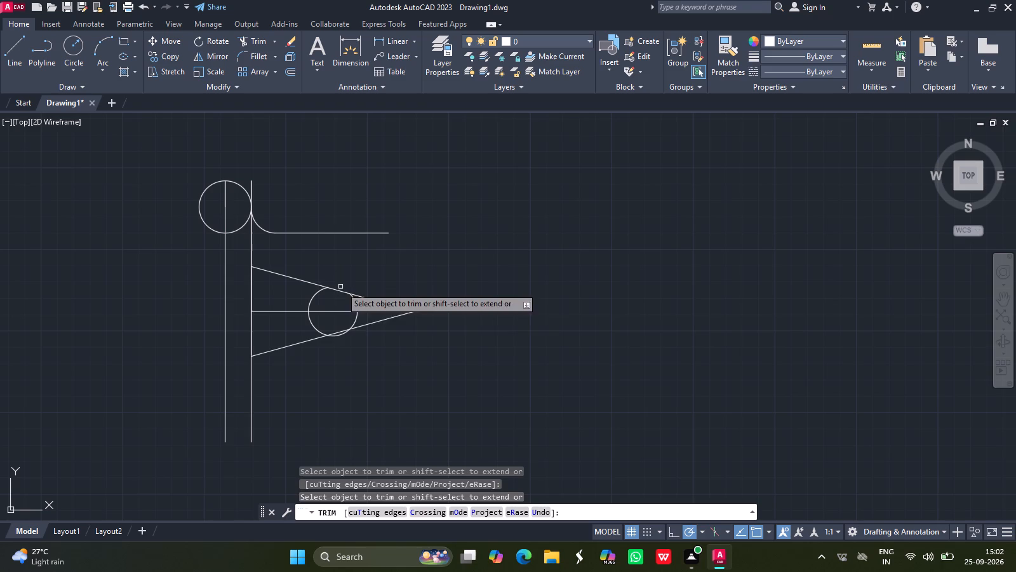
{"action": "left_click_drag", "start_coordinate": [342, 289], "coordinate": [337, 337]}
{"action": "left_click_drag", "start_coordinate": [337, 337], "coordinate": [325, 332]}
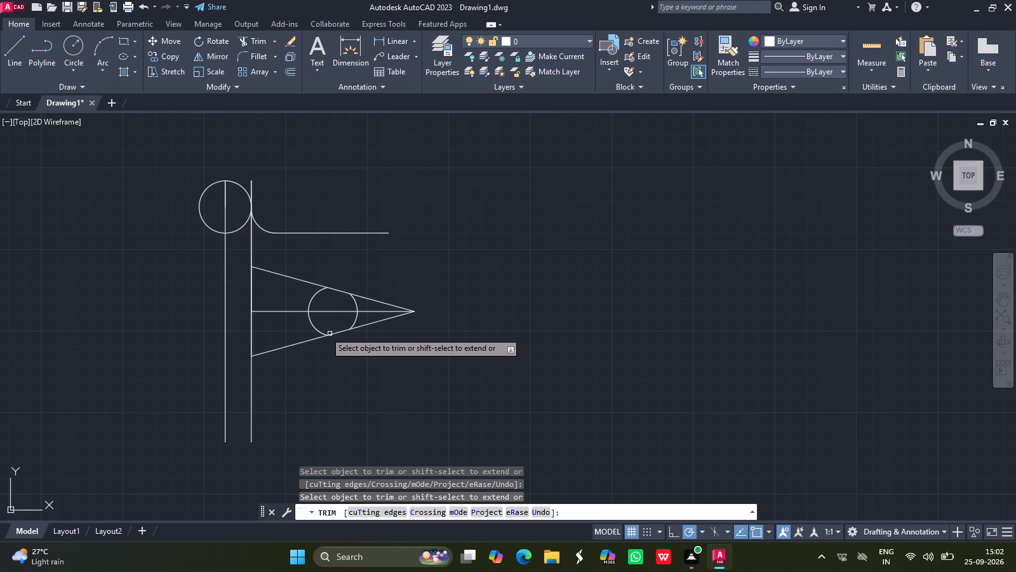
{"action": "left_click_drag", "start_coordinate": [325, 332], "coordinate": [317, 327]}
{"action": "left_click_drag", "start_coordinate": [317, 327], "coordinate": [313, 300]}
{"action": "left_click_drag", "start_coordinate": [313, 300], "coordinate": [375, 370]}
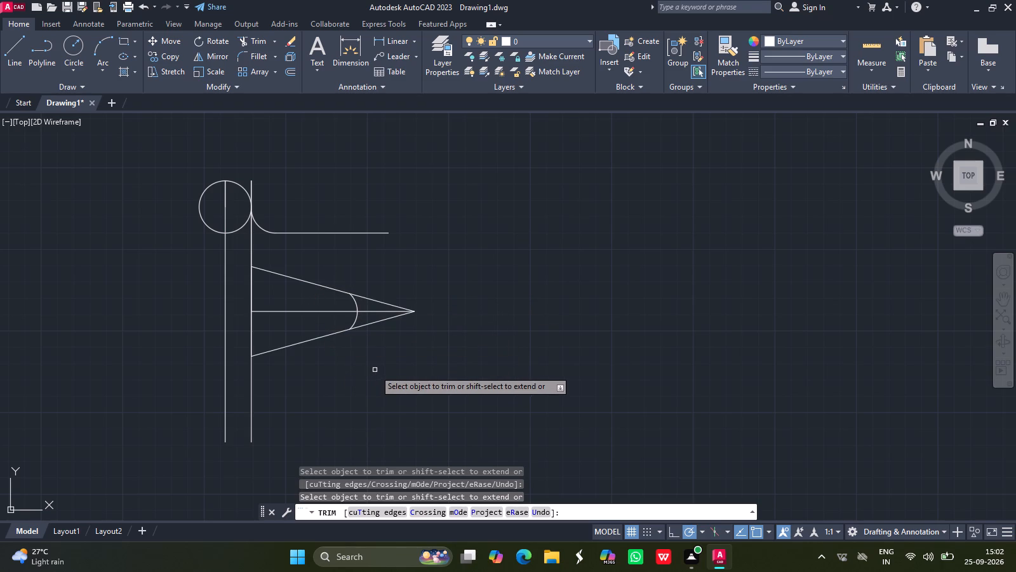
{"action": "key", "text": "Return"}
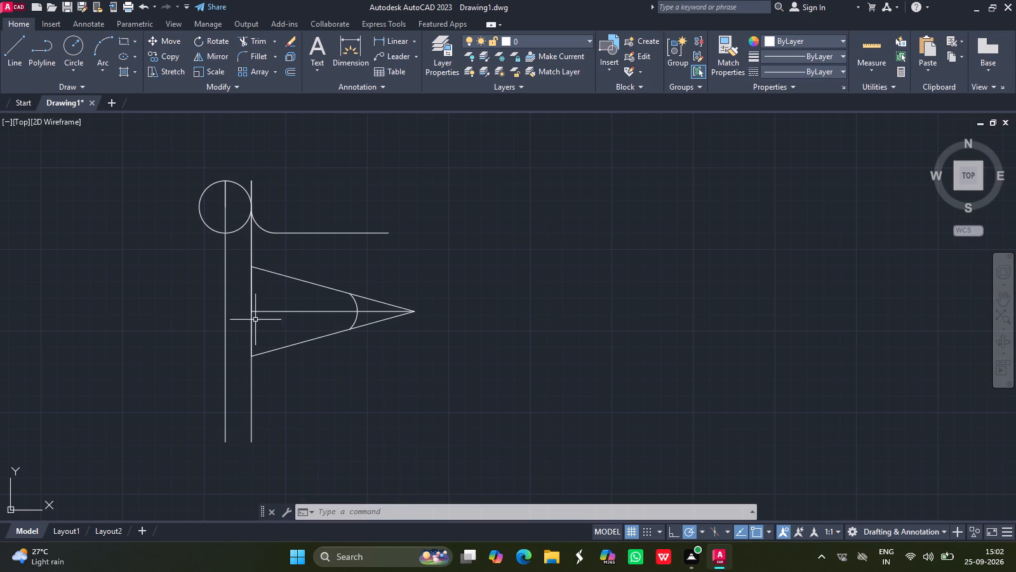
Draw a circle of radius 16 in the empty area beyond the tapered arm's tip.
{"action": "left_click", "coordinate": [73, 45]}
{"action": "left_click_drag", "start_coordinate": [528, 354], "coordinate": [512, 330]}
{"action": "type", "text": "16"}
{"action": "key", "text": "Return"}
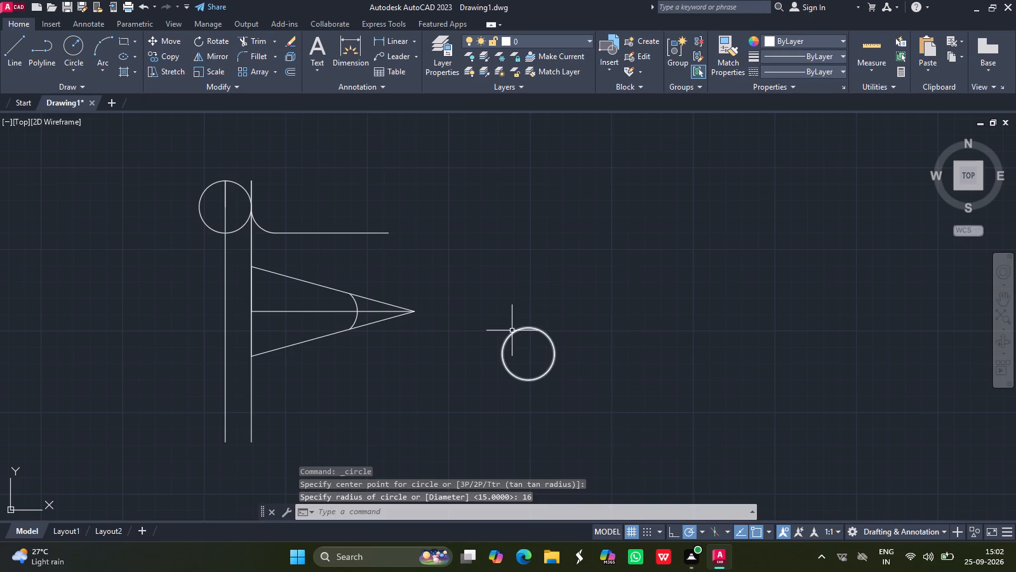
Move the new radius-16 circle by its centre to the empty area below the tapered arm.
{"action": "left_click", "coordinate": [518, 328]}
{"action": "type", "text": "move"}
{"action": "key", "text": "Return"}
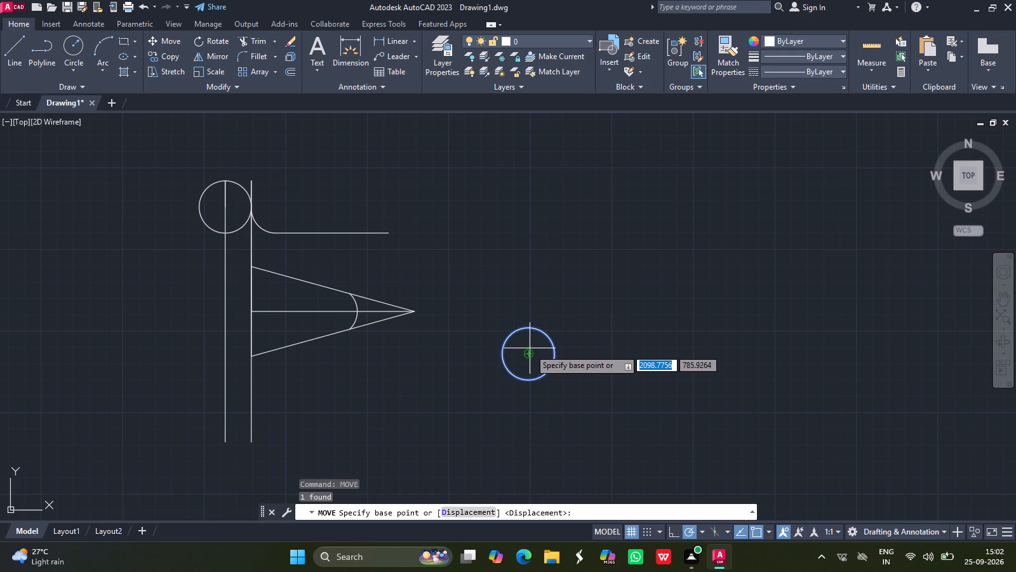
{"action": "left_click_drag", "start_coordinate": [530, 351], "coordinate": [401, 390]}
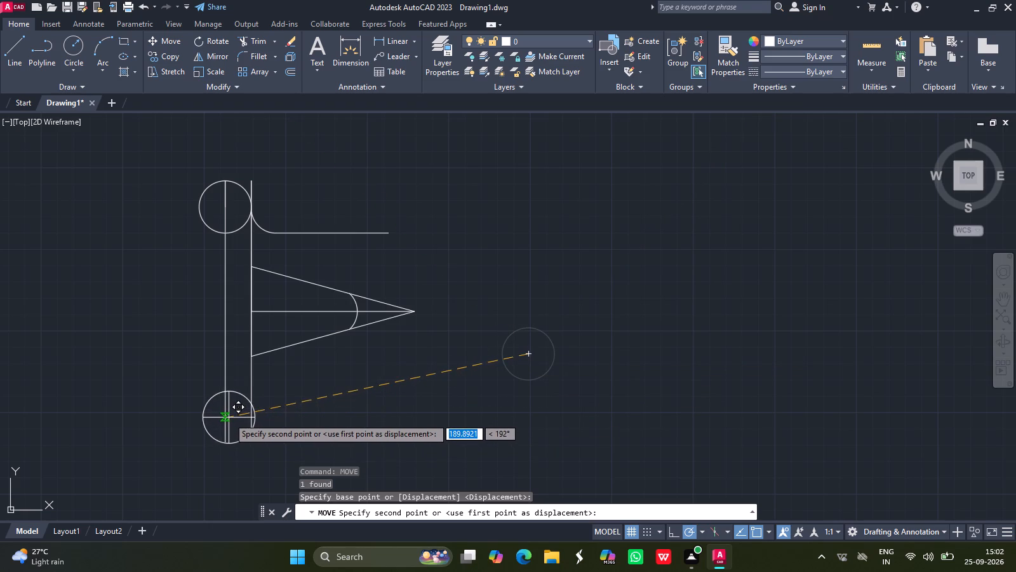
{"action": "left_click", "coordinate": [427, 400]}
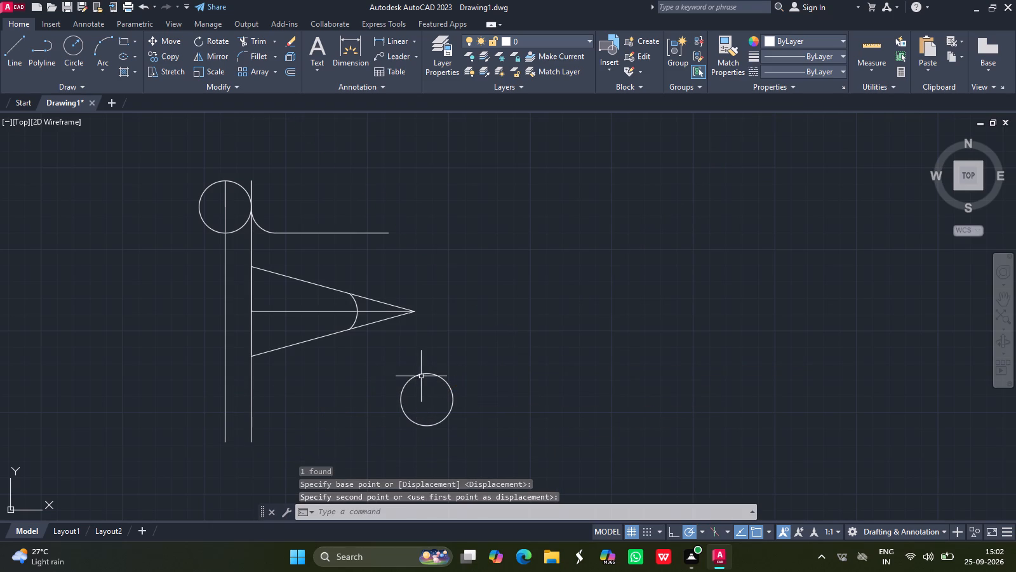
Move the new radius-16 circle so its bottom quadrant point sits on the lower end of the left vertical line.
{"action": "left_click", "coordinate": [424, 372]}
{"action": "type", "text": "move"}
{"action": "key", "text": "Return"}
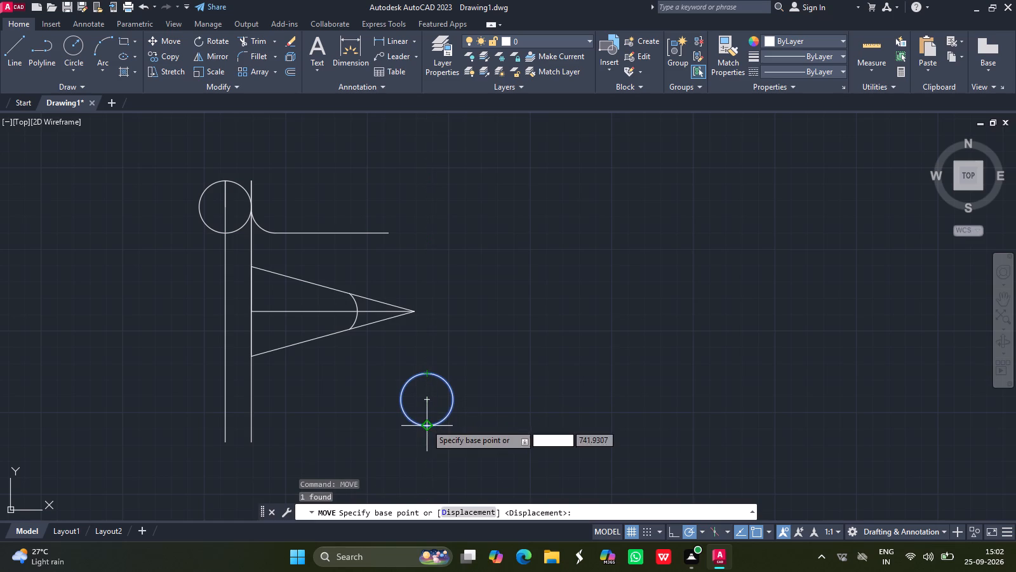
{"action": "left_click_drag", "start_coordinate": [426, 425], "coordinate": [319, 424]}
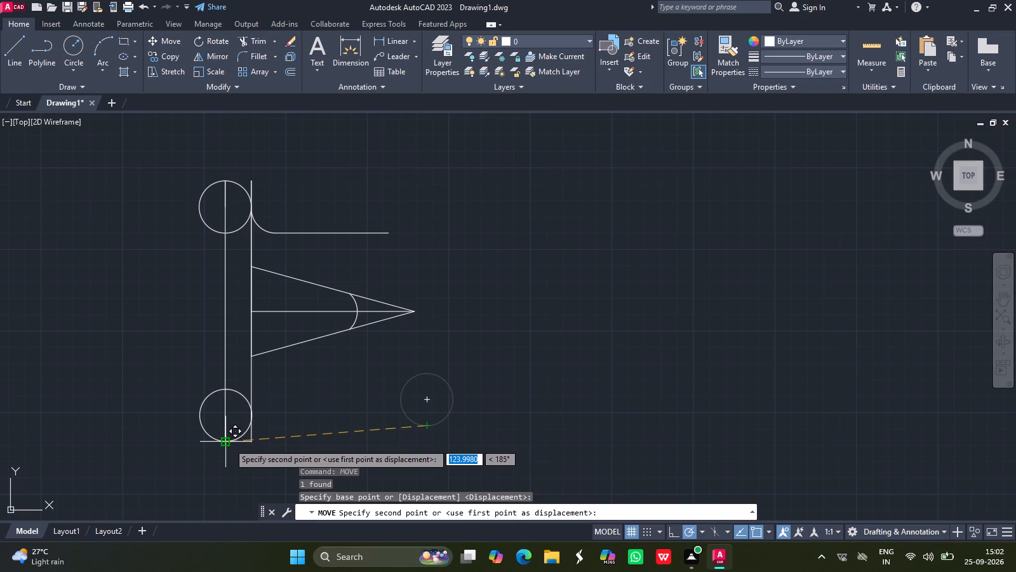
{"action": "left_click", "coordinate": [229, 443]}
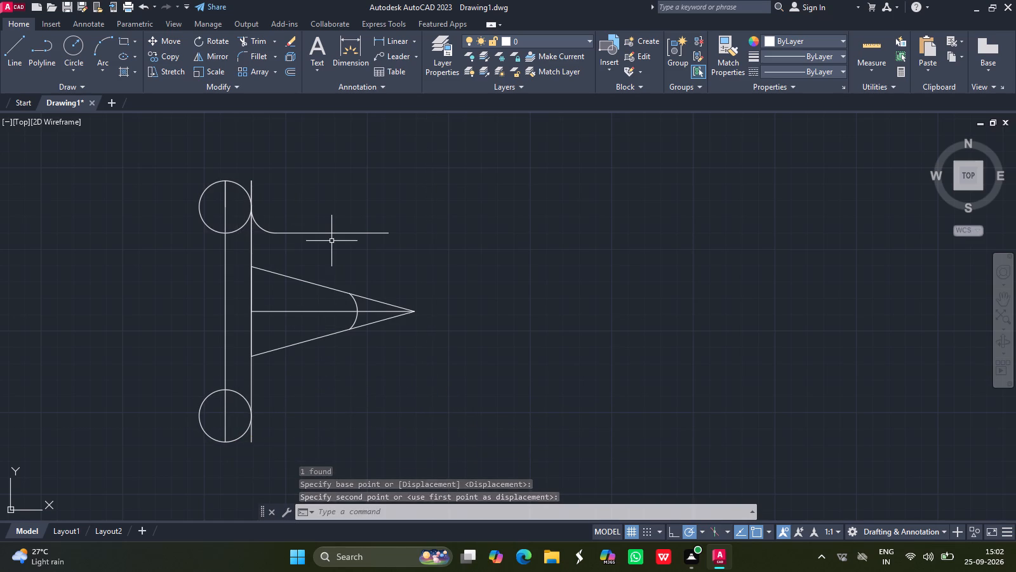
Trim both radius-16 circles to their outer right-hand quarter arcs and cut off the right vertical line's ends beyond them.
{"action": "left_click", "coordinate": [253, 41]}
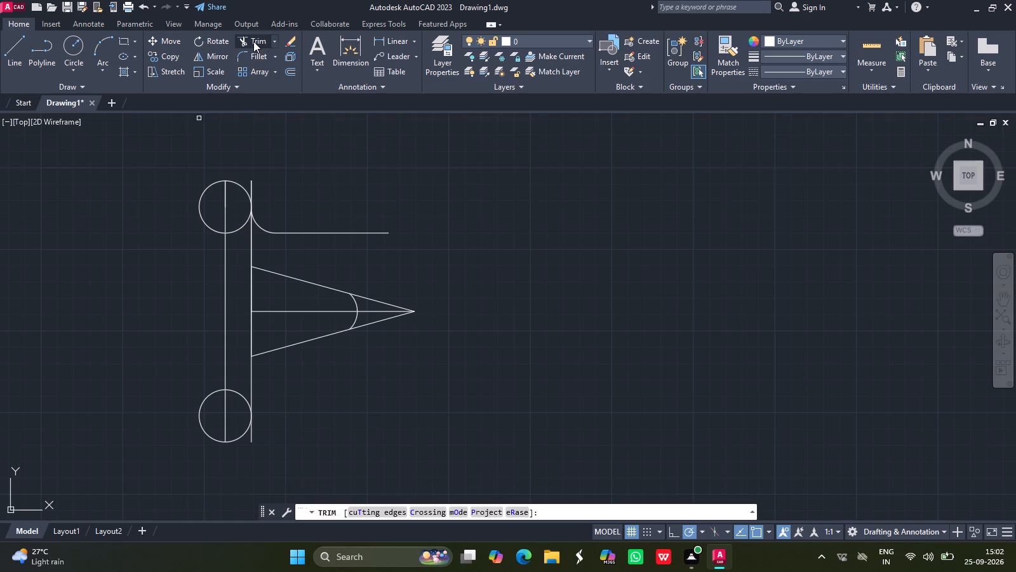
{"action": "left_click", "coordinate": [251, 185]}
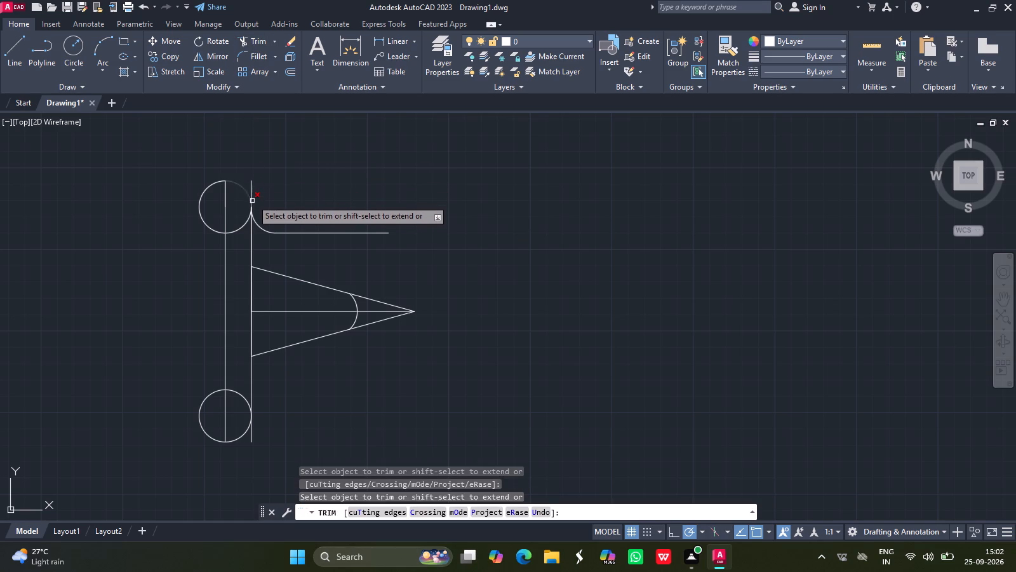
{"action": "left_click", "coordinate": [252, 189]}
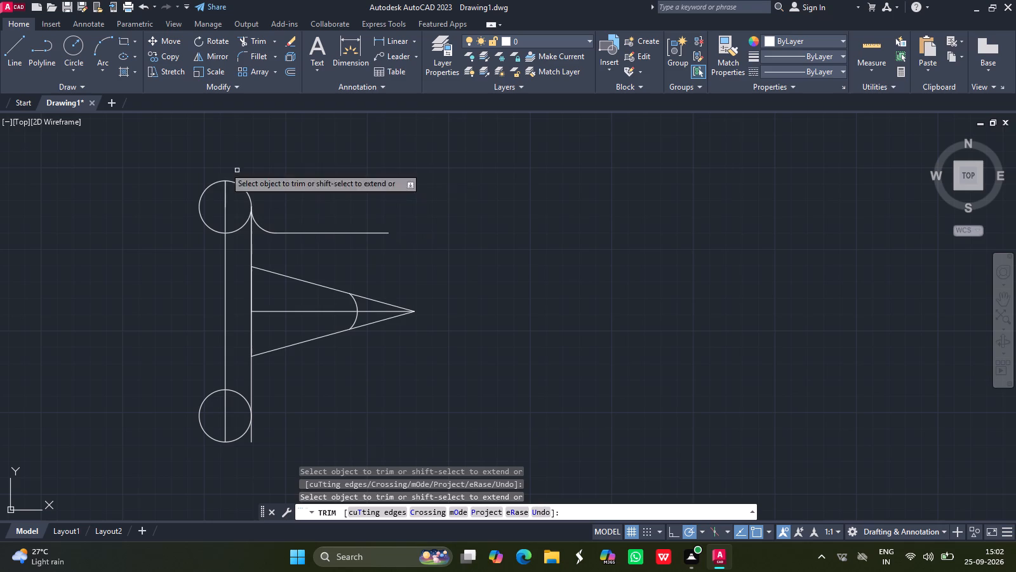
{"action": "left_click", "coordinate": [201, 200]}
{"action": "left_click", "coordinate": [236, 229]}
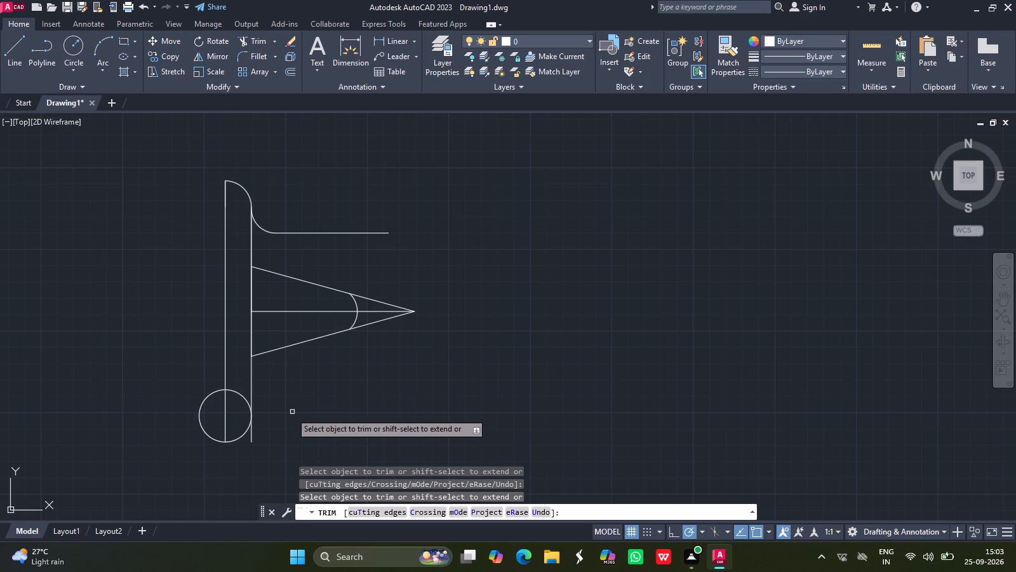
{"action": "left_click_drag", "start_coordinate": [243, 397], "coordinate": [208, 394]}
{"action": "left_click", "coordinate": [208, 394]}
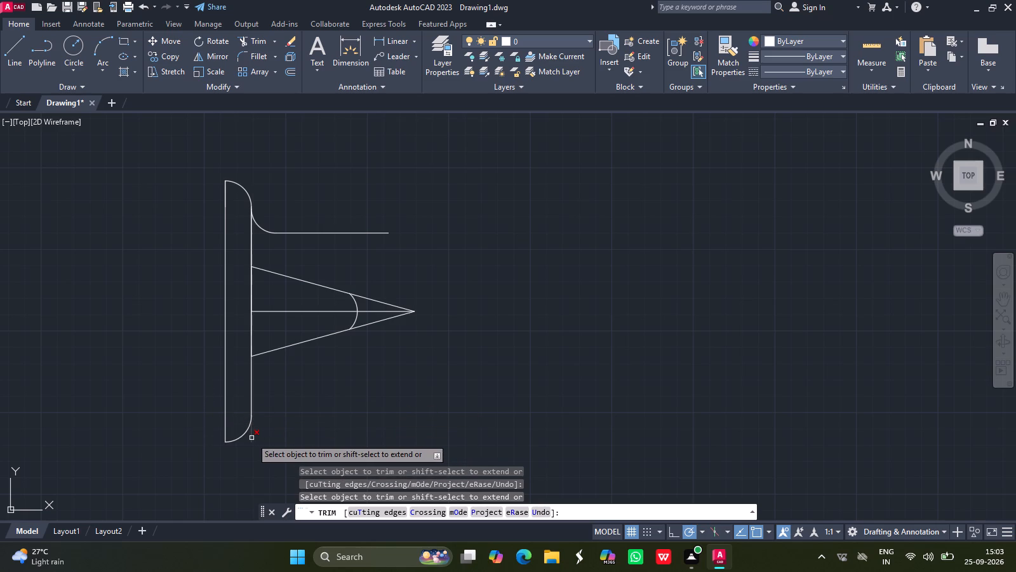
{"action": "left_click_drag", "start_coordinate": [251, 438], "coordinate": [378, 386]}
{"action": "key", "text": "Return"}
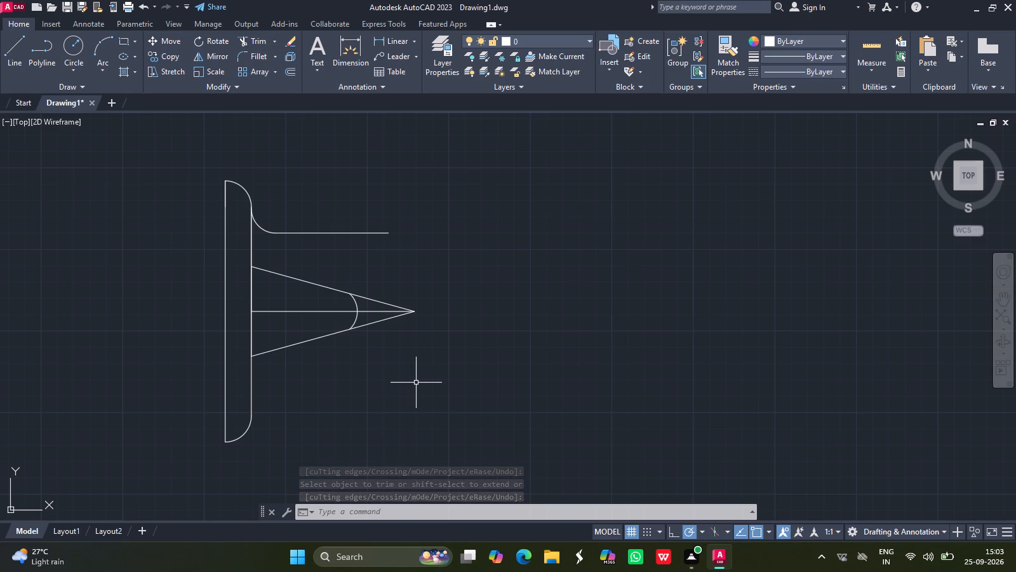
Delete the horizontal line extending from the upper radius-15 fillet.
{"action": "left_click", "coordinate": [329, 233]}
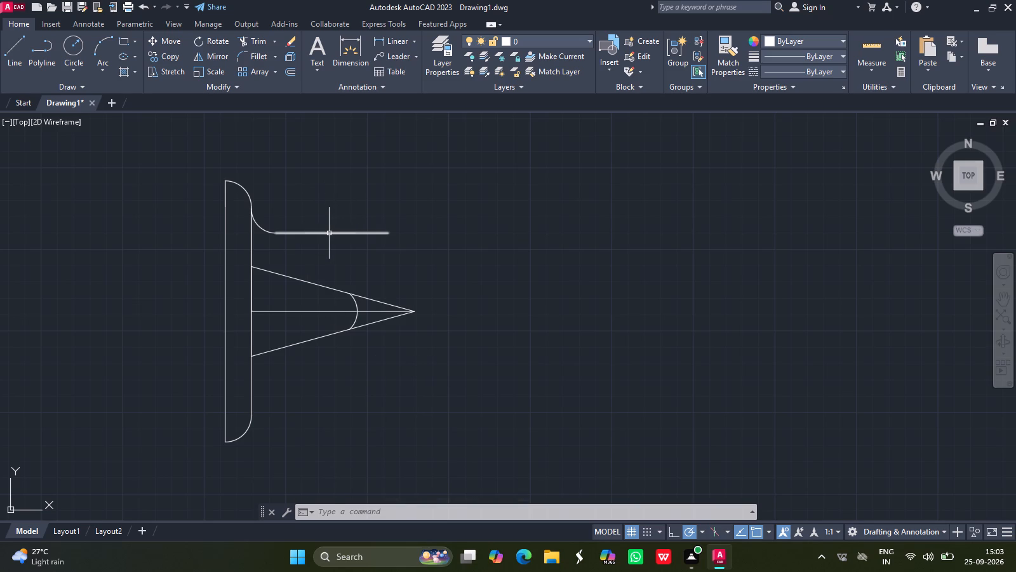
{"action": "key", "text": "Delete"}
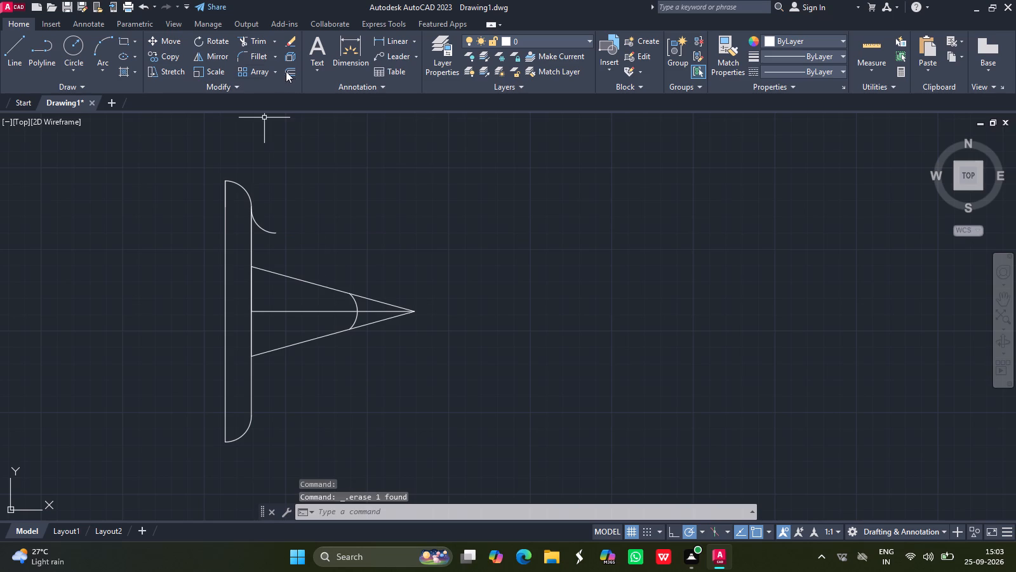
Offset the triangle's upper and lower sloping lines outward by 27.
{"action": "left_click", "coordinate": [293, 71]}
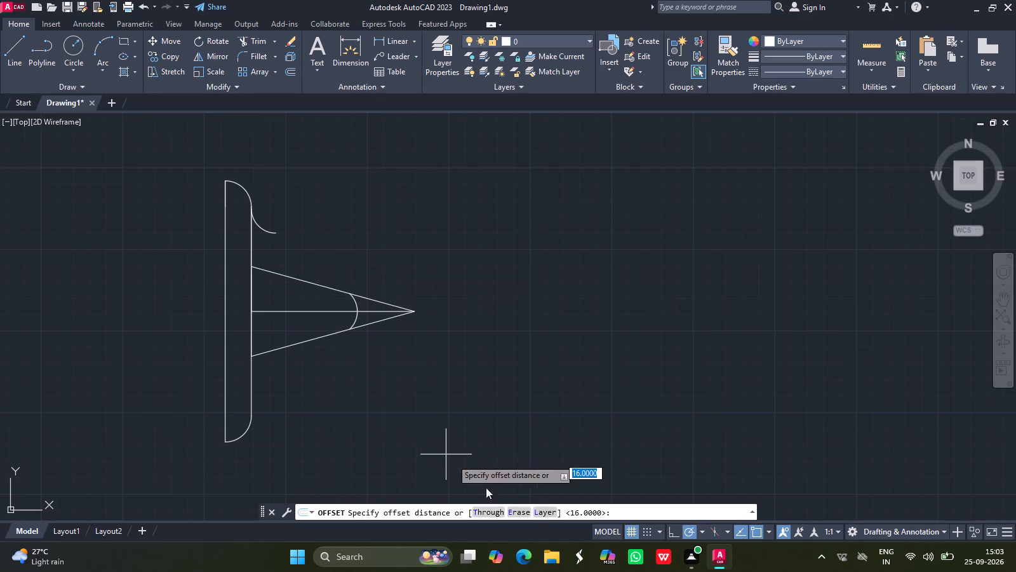
{"action": "left_click", "coordinate": [624, 510]}
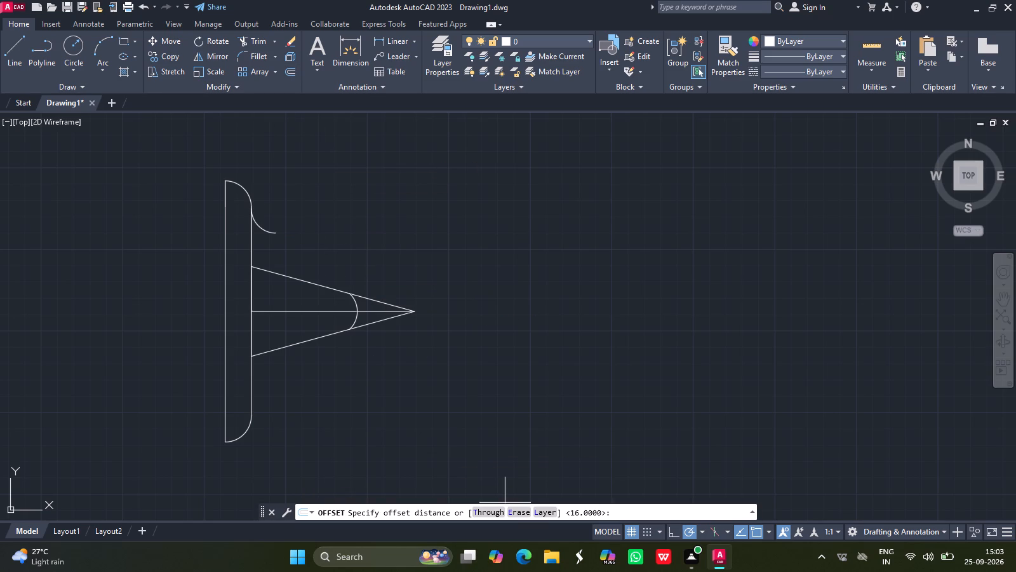
{"action": "type", "text": "27"}
{"action": "key", "text": "Return"}
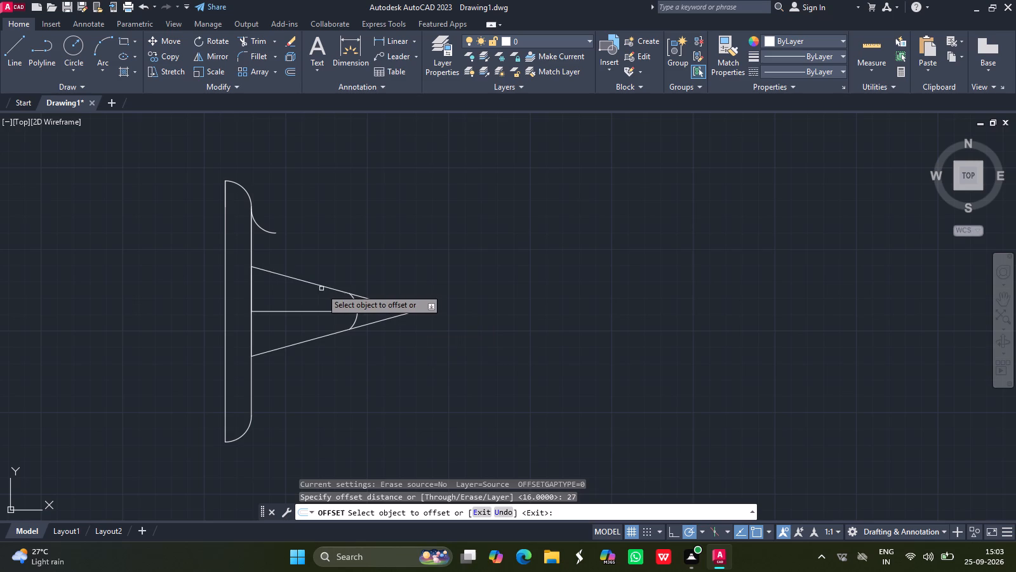
{"action": "left_click_drag", "start_coordinate": [319, 285], "coordinate": [331, 260]}
{"action": "left_click", "coordinate": [331, 260]}
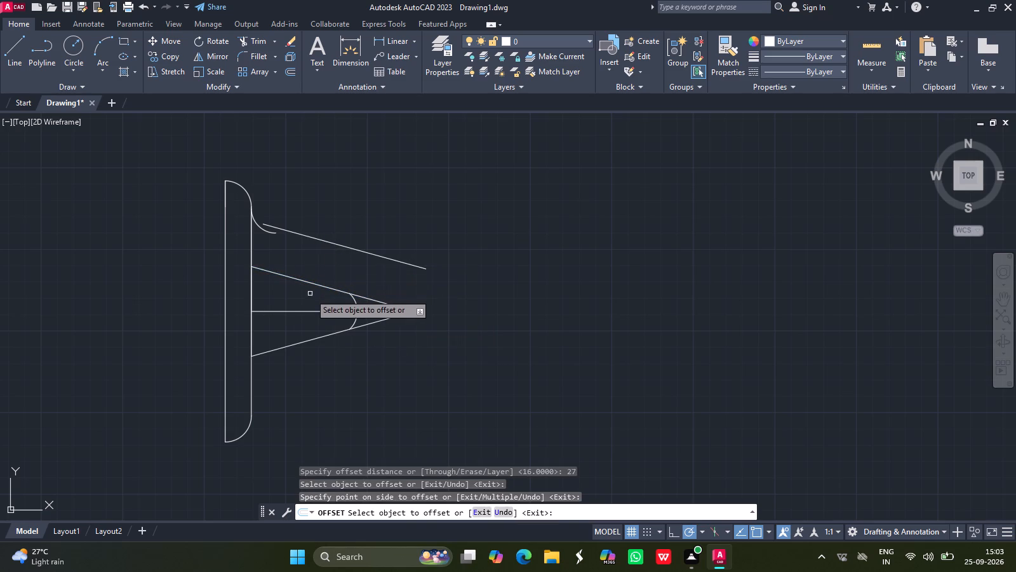
{"action": "left_click", "coordinate": [309, 343]}
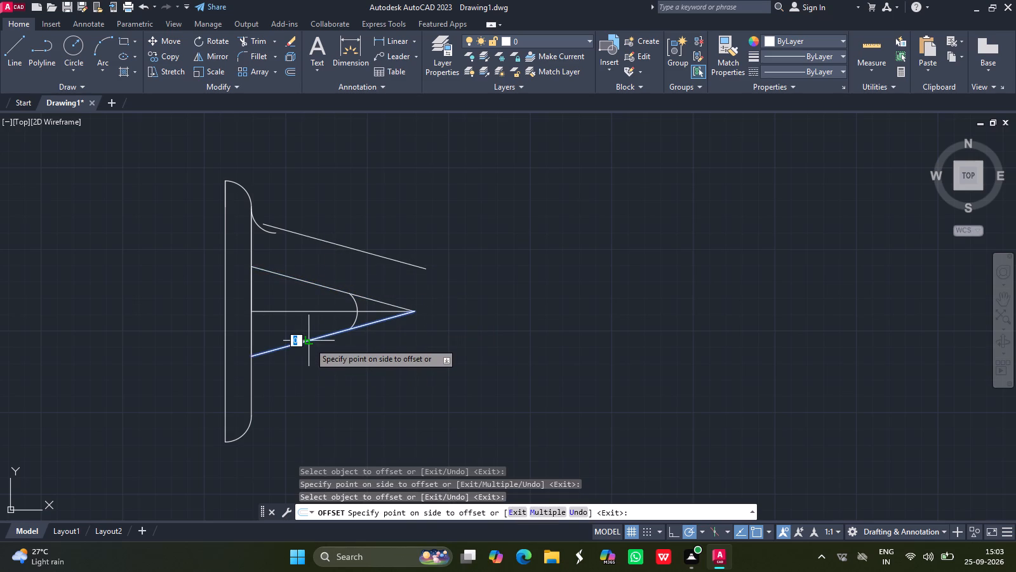
{"action": "left_click", "coordinate": [319, 373]}
{"action": "key", "text": "Return"}
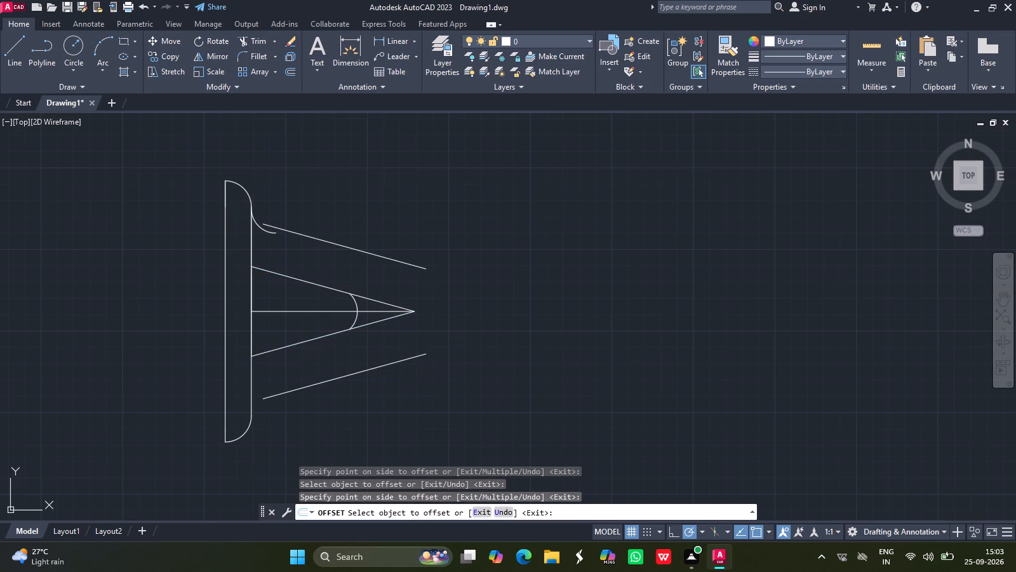
Delete the leftover radius-15 fillet arc beside the upper quarter arc.
{"action": "left_click", "coordinate": [260, 226]}
{"action": "key", "text": "Delete"}
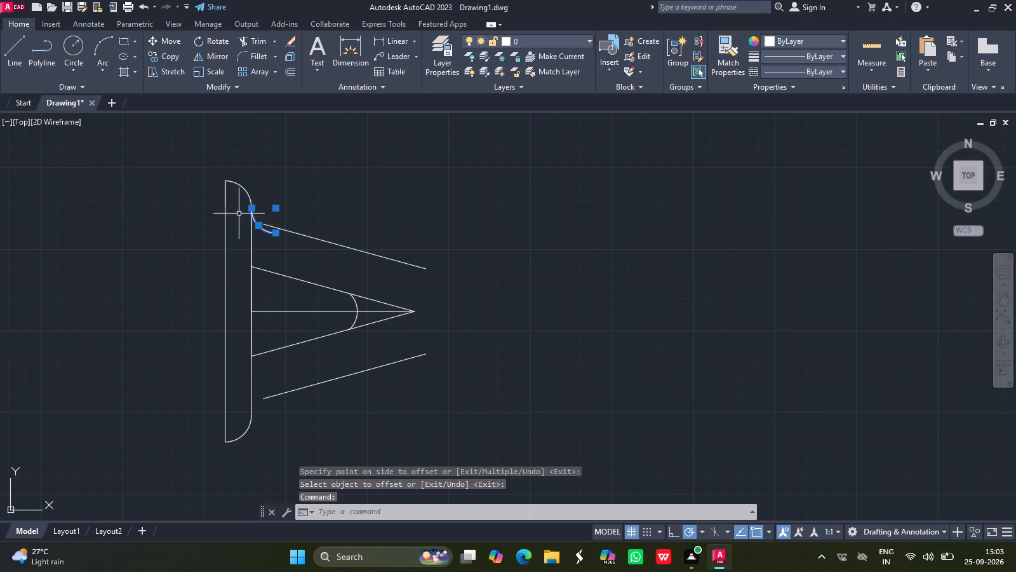
{"action": "key", "text": "Delete"}
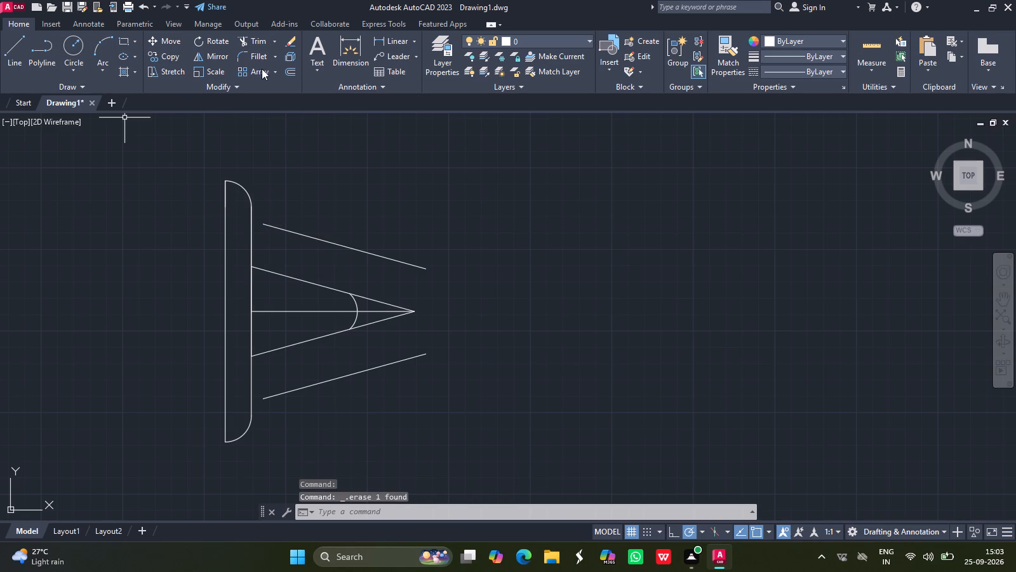
Fillet the upper quarter arc and the upper offset sloping line with radius 15.
{"action": "left_click", "coordinate": [252, 55]}
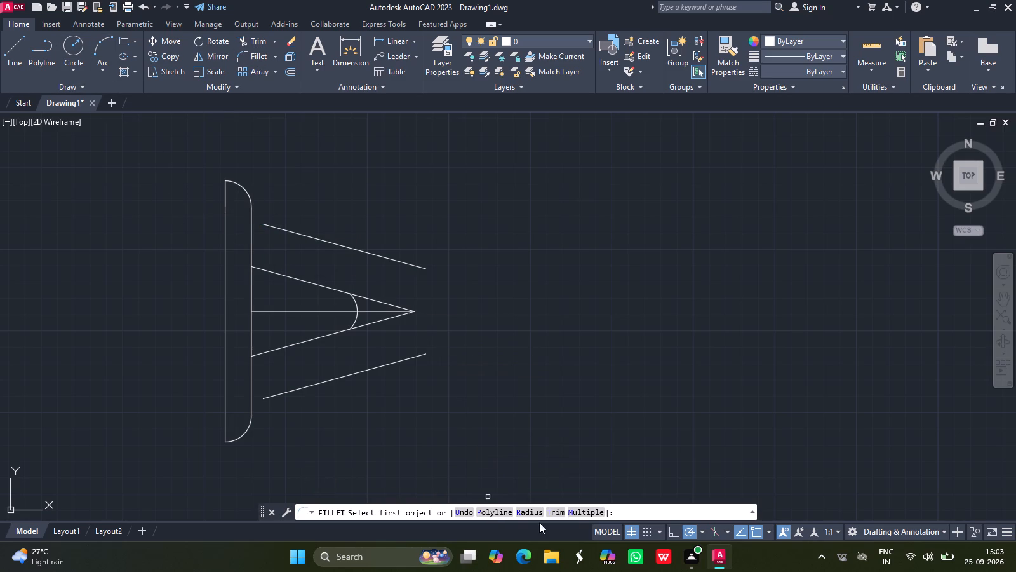
{"action": "left_click", "coordinate": [524, 512]}
{"action": "type", "text": "15"}
{"action": "key", "text": "Return"}
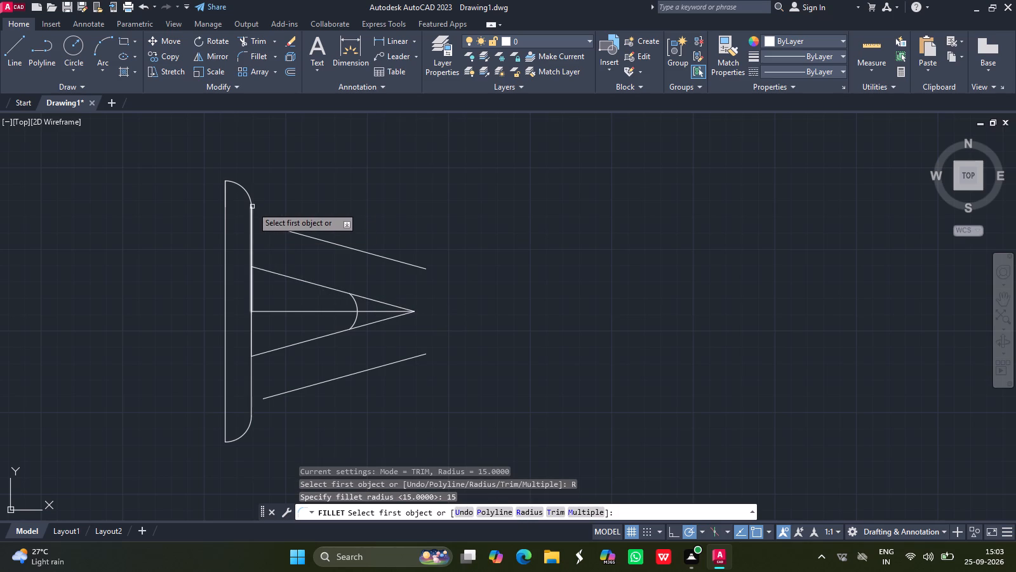
{"action": "left_click_drag", "start_coordinate": [251, 203], "coordinate": [262, 225]}
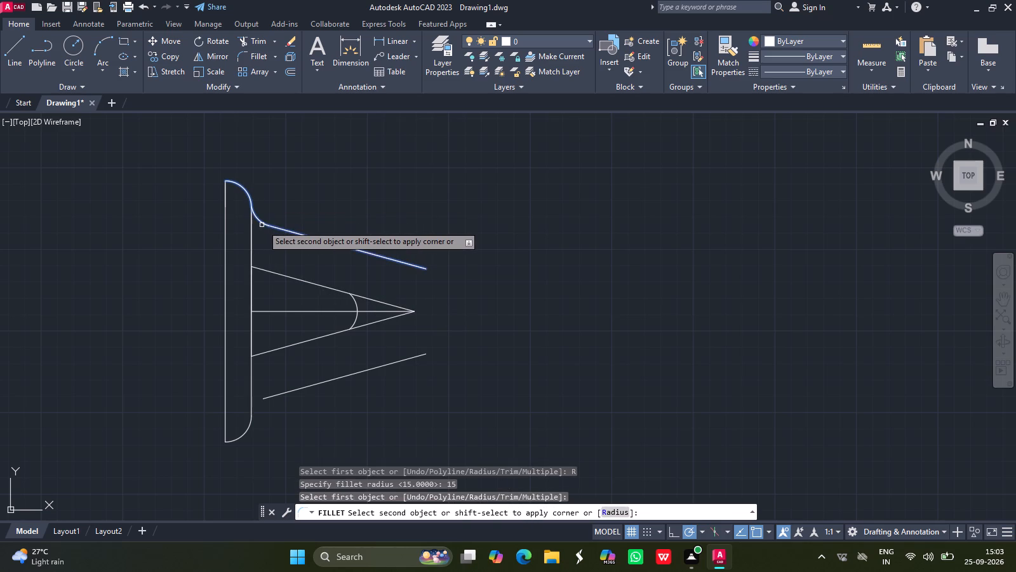
{"action": "left_click_drag", "start_coordinate": [262, 225], "coordinate": [267, 226]}
{"action": "left_click_drag", "start_coordinate": [267, 226], "coordinate": [459, 318]}
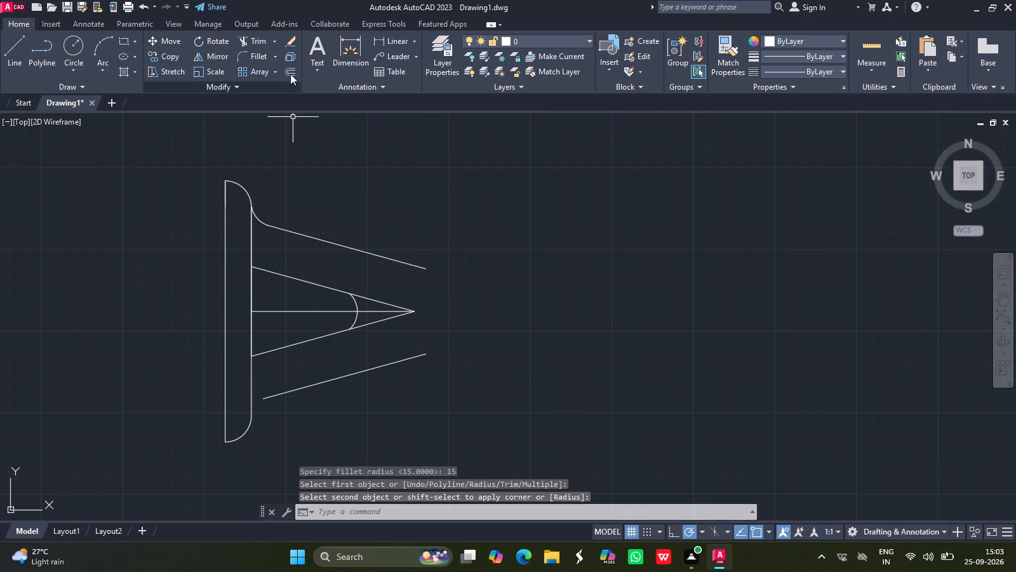
Fillet the lower quarter arc and the lower offset sloping line with radius 15.
{"action": "left_click", "coordinate": [258, 53]}
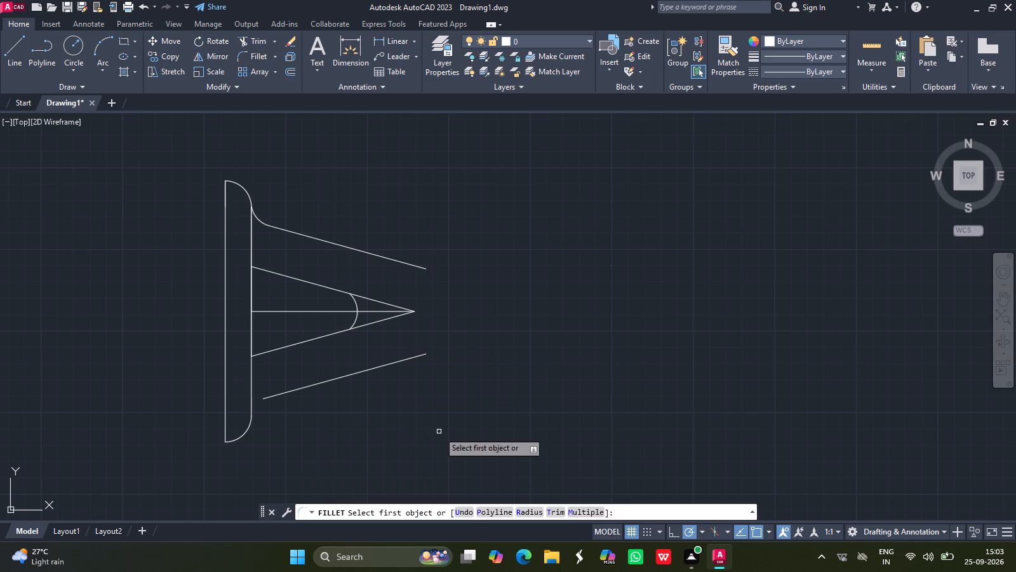
{"action": "left_click", "coordinate": [526, 509]}
{"action": "key", "text": "1"}
{"action": "key", "text": "5"}
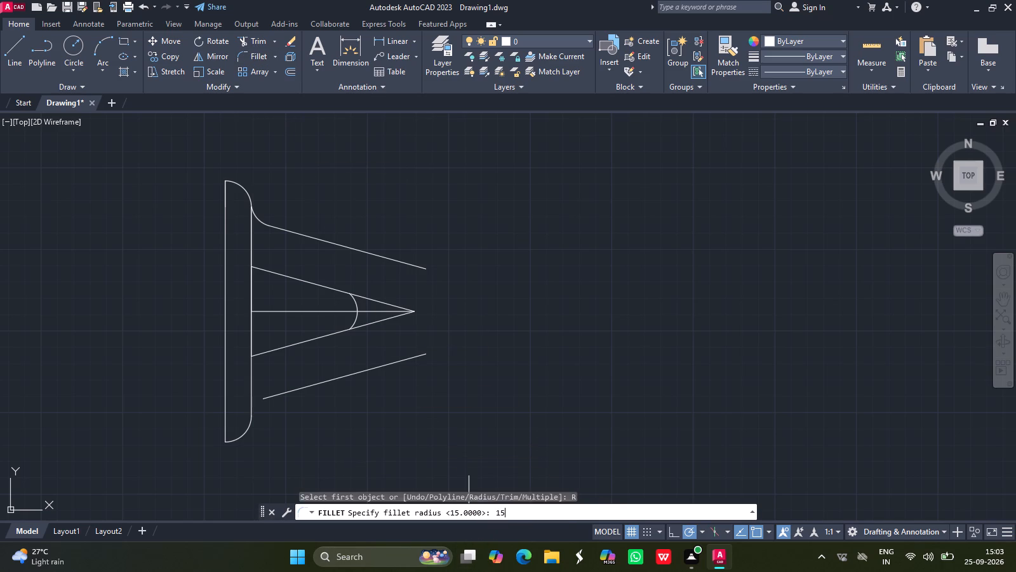
{"action": "key", "text": "Return"}
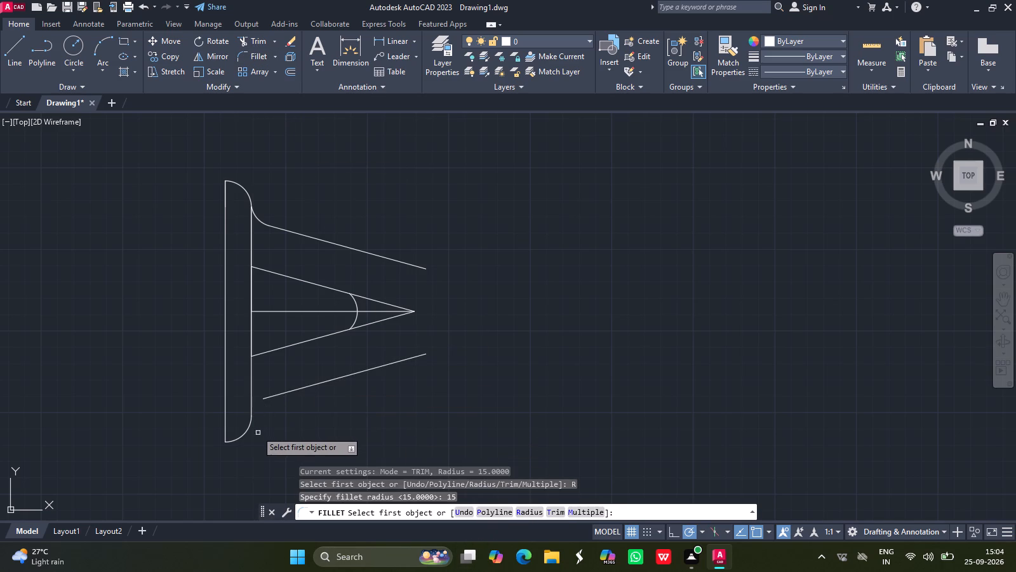
{"action": "left_click", "coordinate": [251, 419]}
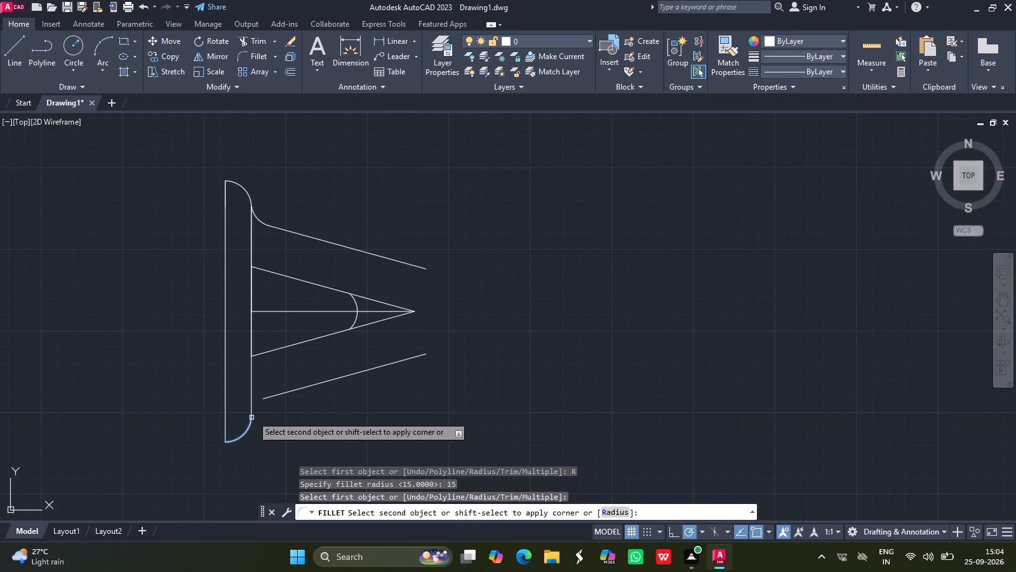
{"action": "left_click", "coordinate": [273, 395]}
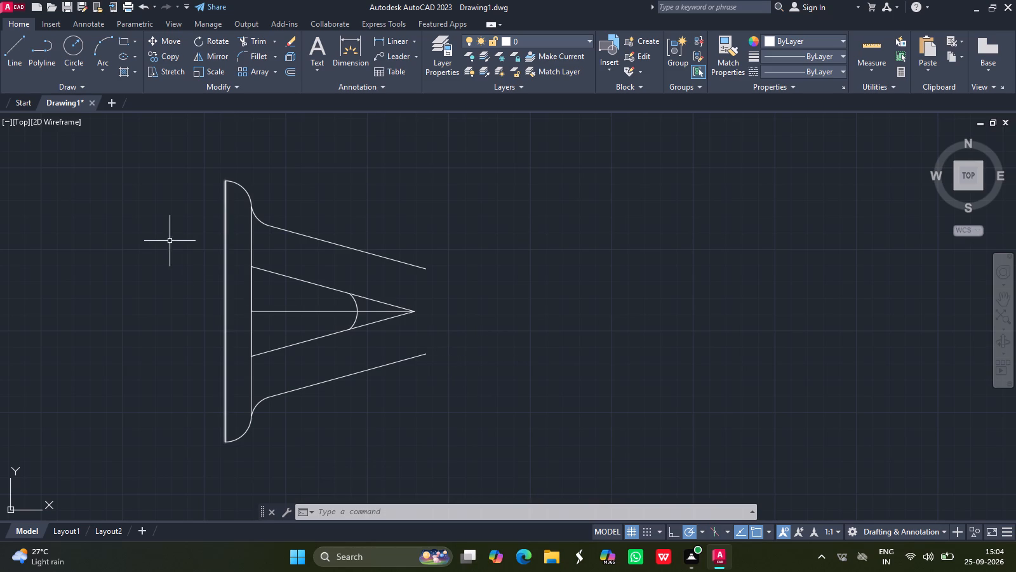
Draw a 152-long horizontal line rightward from the midpoint of the flange's inner vertical edge, along the triangle's centreline.
{"action": "left_click", "coordinate": [11, 63]}
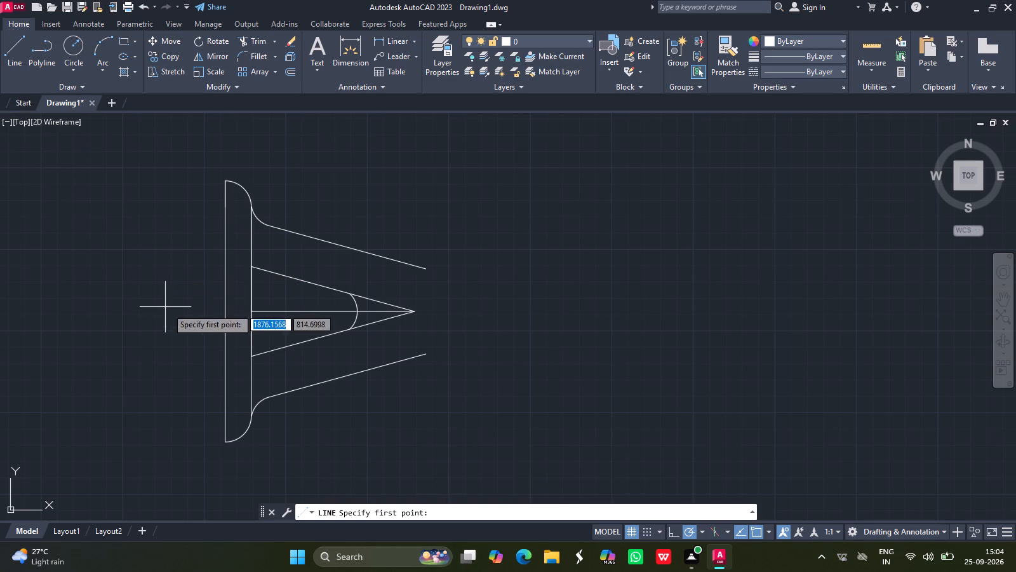
{"action": "left_click_drag", "start_coordinate": [253, 311], "coordinate": [553, 317]}
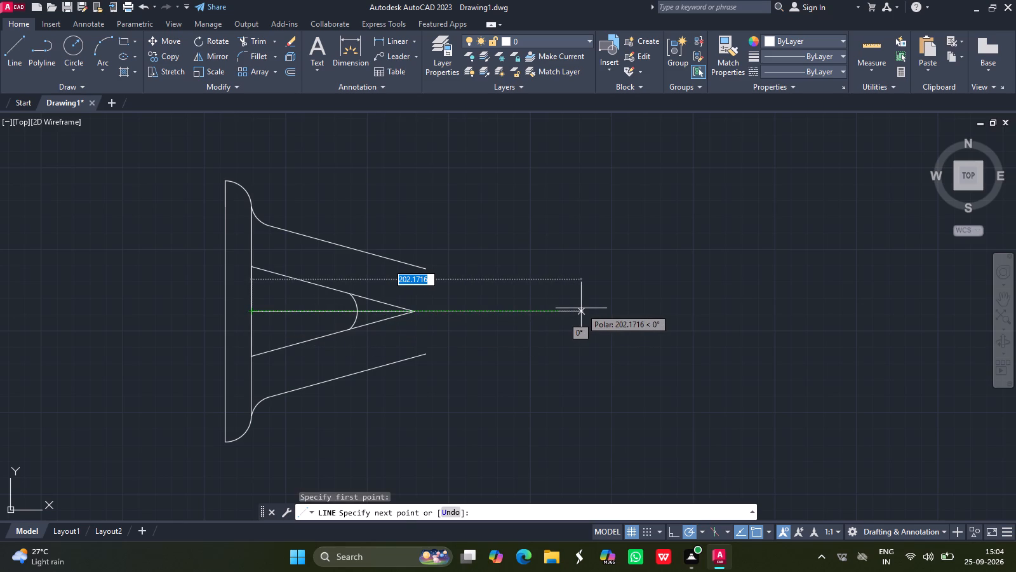
{"action": "type", "text": "153"}
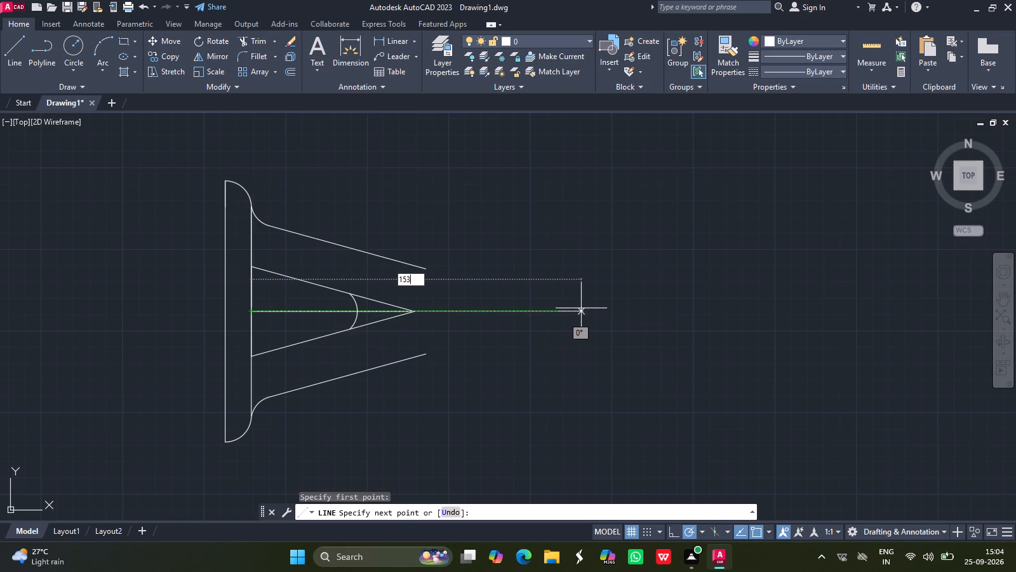
{"action": "key", "text": "BackSpace"}
{"action": "key", "text": "2"}
{"action": "key", "text": "Return"}
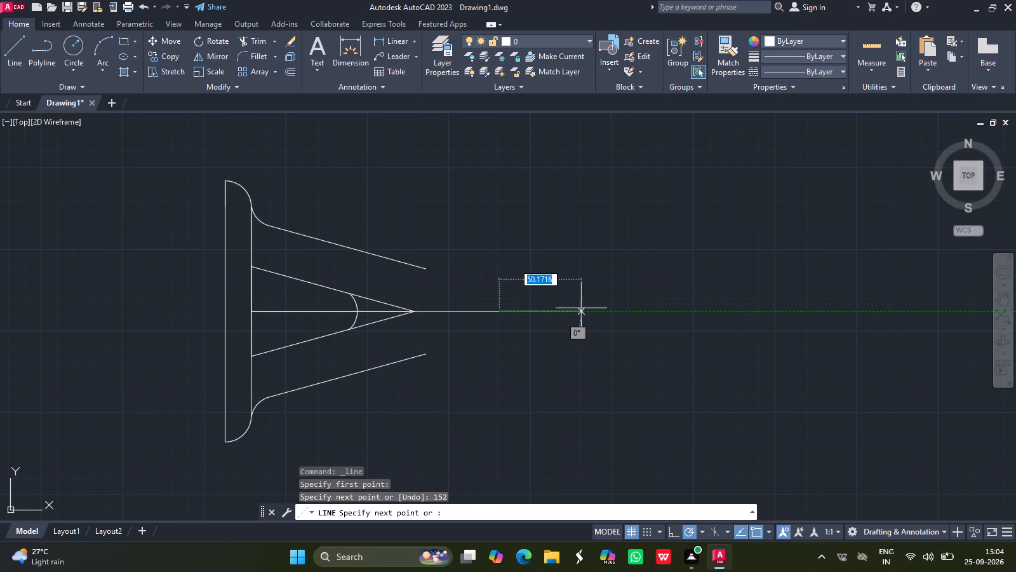
{"action": "key", "text": "Return"}
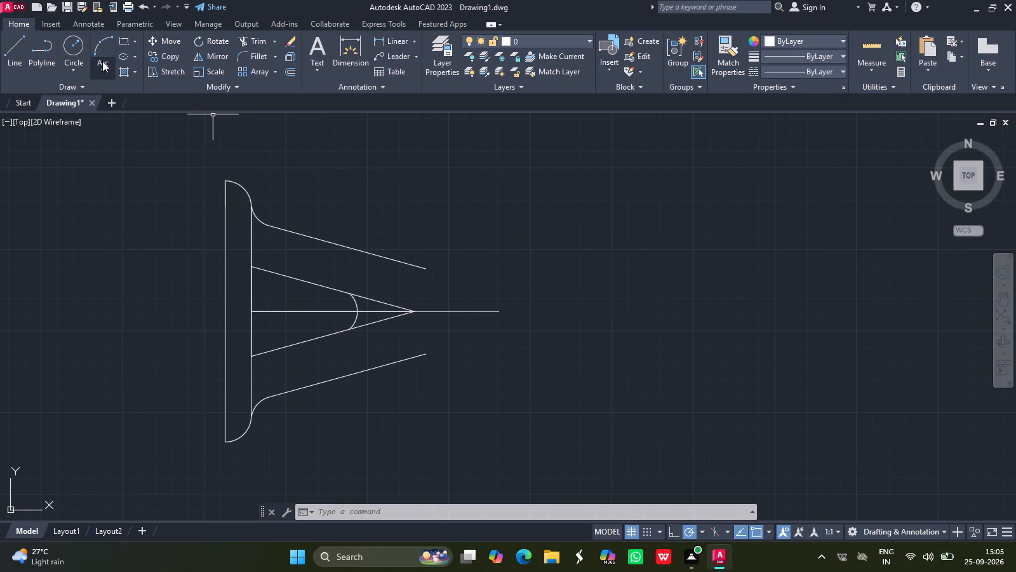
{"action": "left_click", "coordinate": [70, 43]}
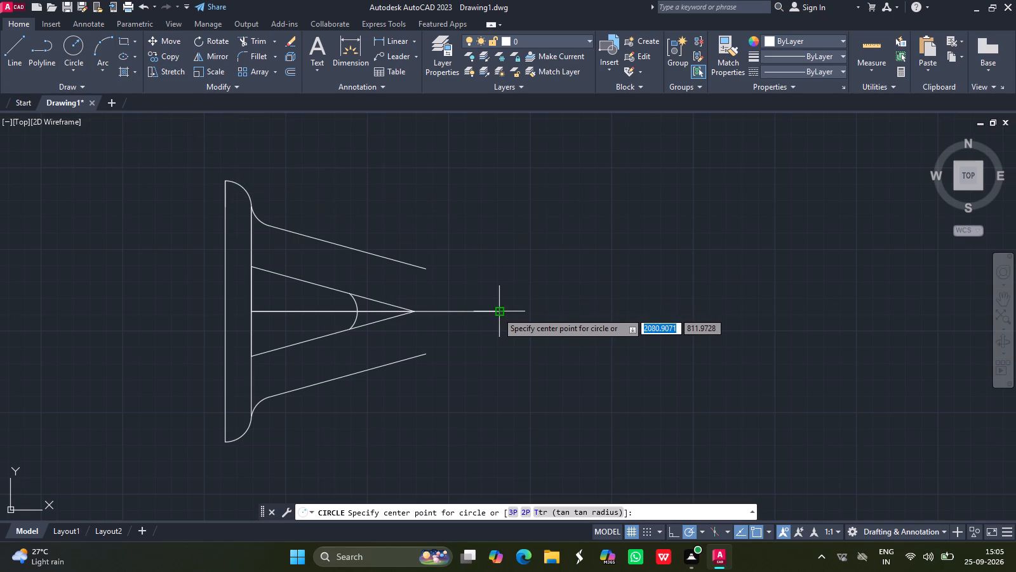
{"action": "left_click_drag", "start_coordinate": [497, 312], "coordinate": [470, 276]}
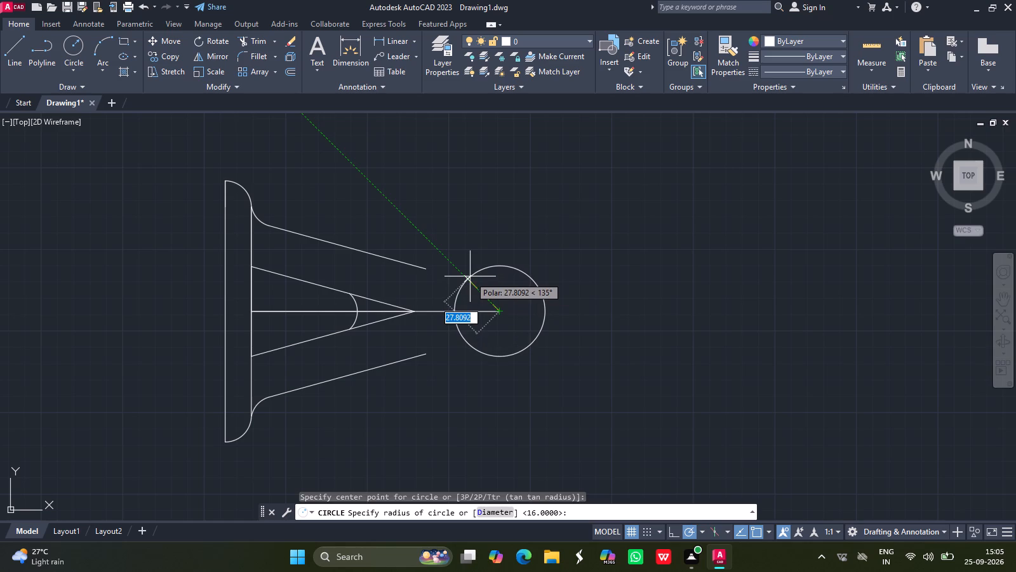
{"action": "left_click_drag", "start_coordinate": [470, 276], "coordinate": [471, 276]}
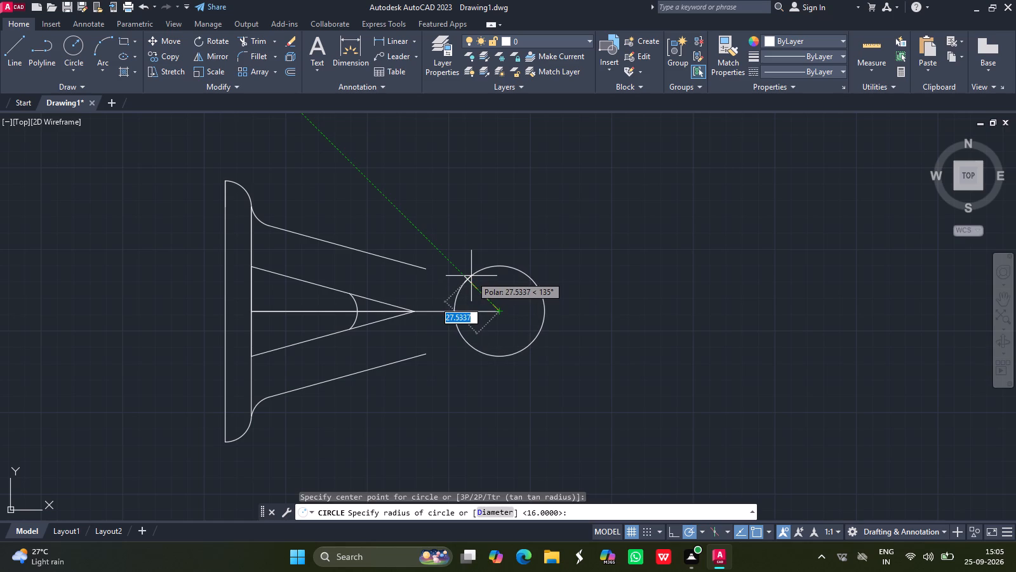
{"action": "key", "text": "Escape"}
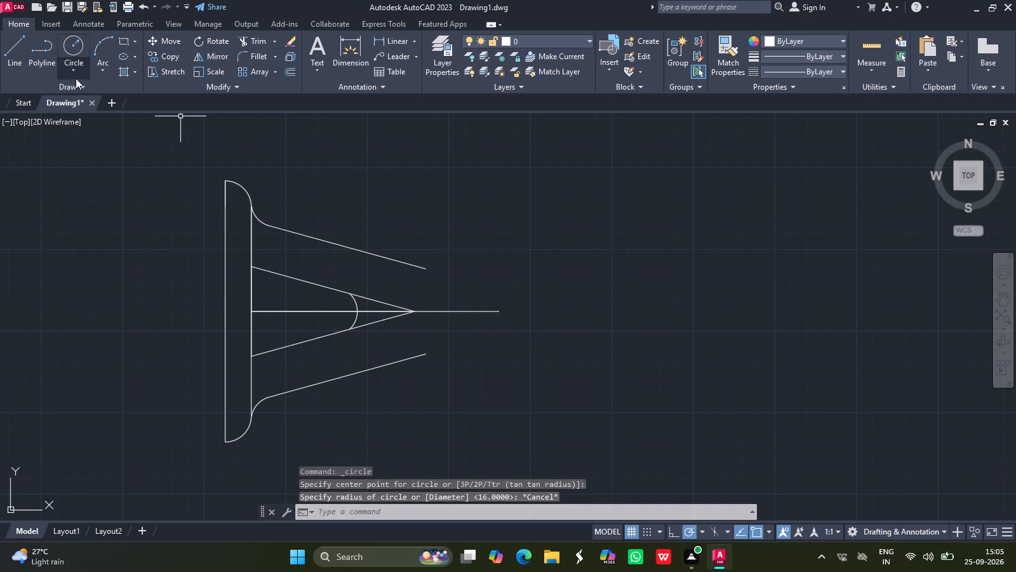
Draw a circle of diameter 34 centred on the free end of the 152-long centreline.
{"action": "left_click", "coordinate": [75, 79]}
{"action": "left_click", "coordinate": [98, 114]}
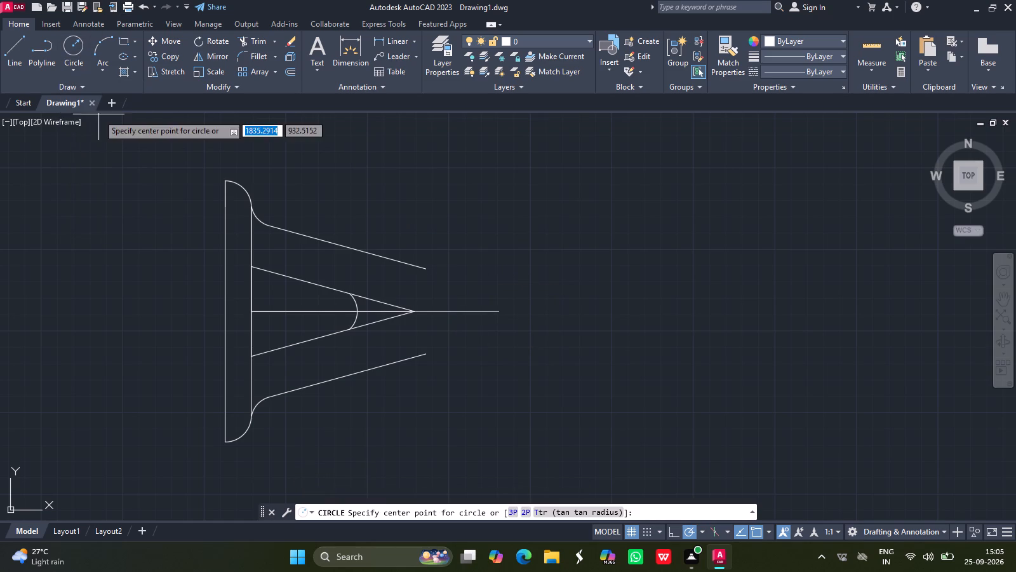
{"action": "left_click_drag", "start_coordinate": [497, 312], "coordinate": [473, 287]}
{"action": "type", "text": "34"}
{"action": "key", "text": "Return"}
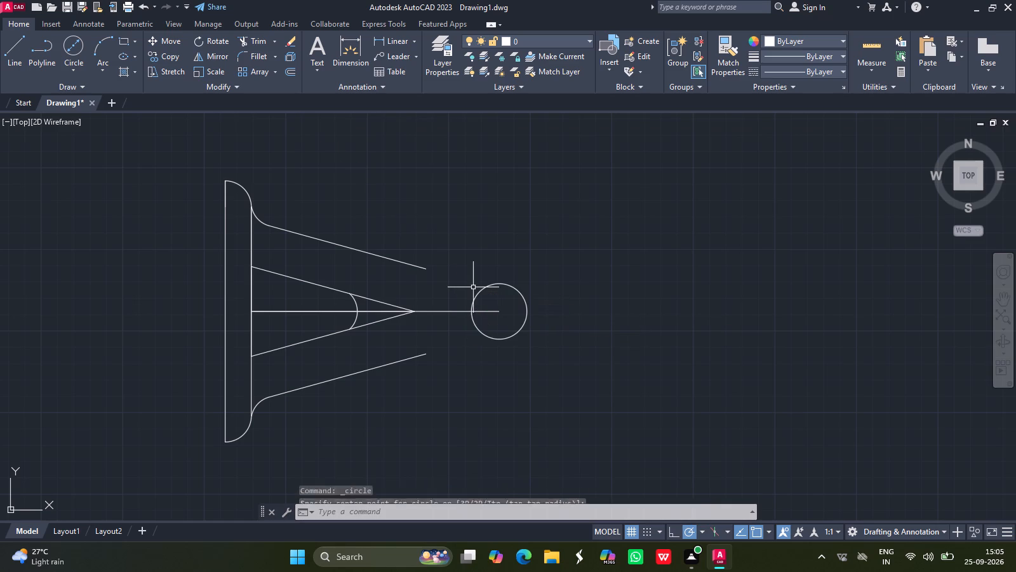
Draw a concentric circle of diameter 48 around the diameter-34 circle.
{"action": "left_click", "coordinate": [73, 36]}
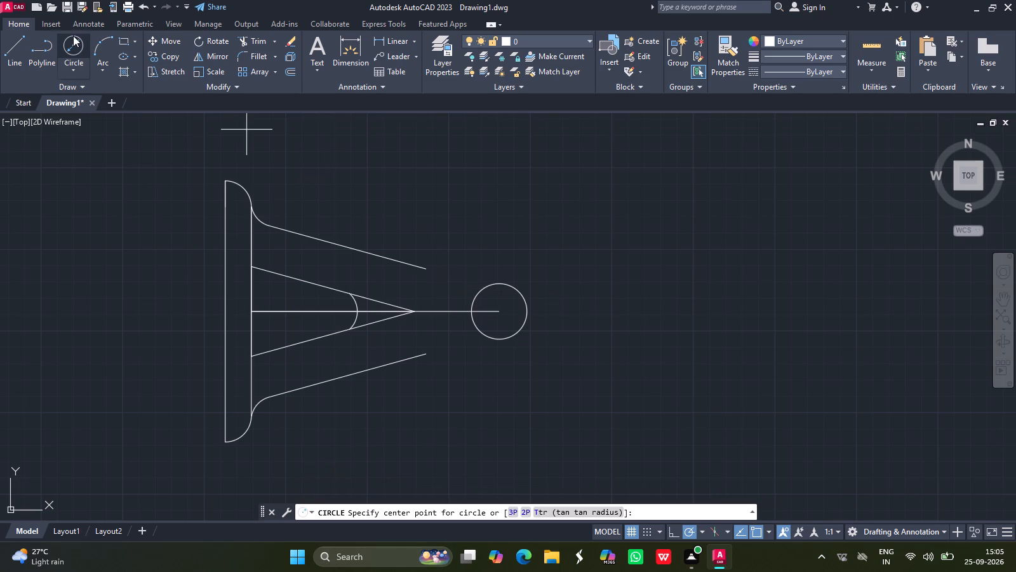
{"action": "left_click_drag", "start_coordinate": [497, 310], "coordinate": [446, 271]}
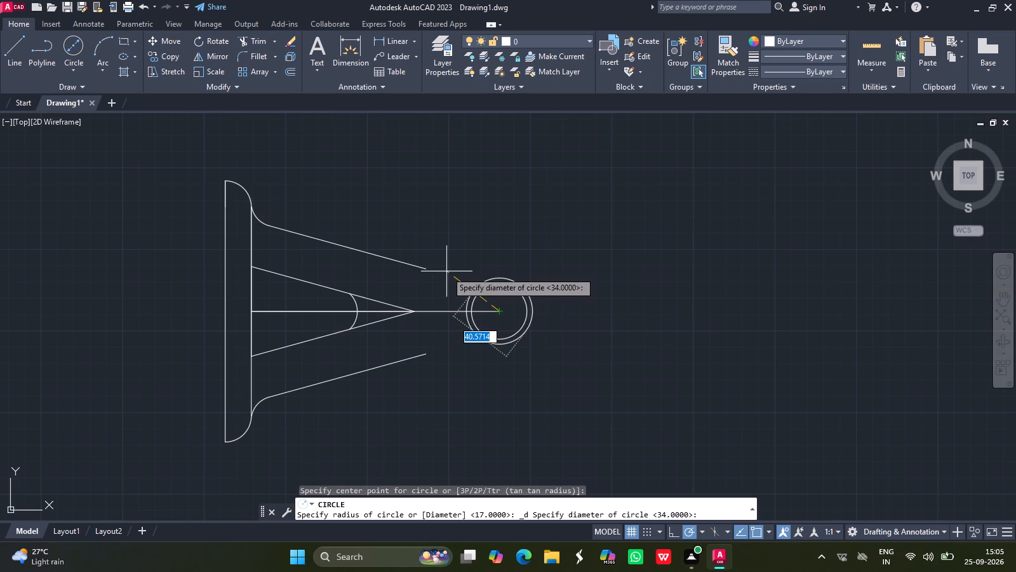
{"action": "left_click_drag", "start_coordinate": [446, 271], "coordinate": [439, 264]}
{"action": "type", "text": "48"}
{"action": "key", "text": "Return"}
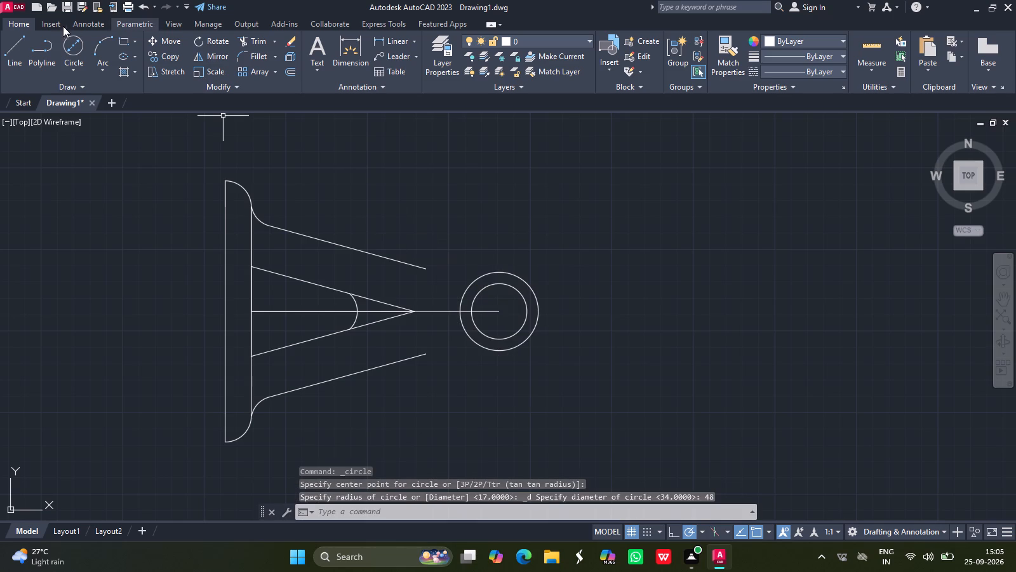
Draw a third concentric circle of diameter 66 about the same centre.
{"action": "left_click", "coordinate": [74, 41]}
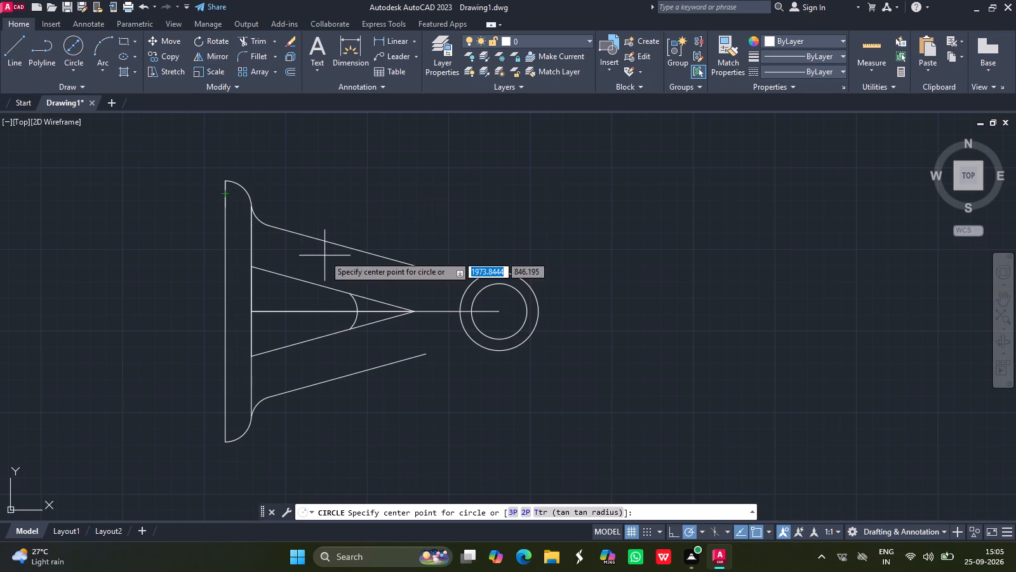
{"action": "left_click_drag", "start_coordinate": [498, 312], "coordinate": [444, 282]}
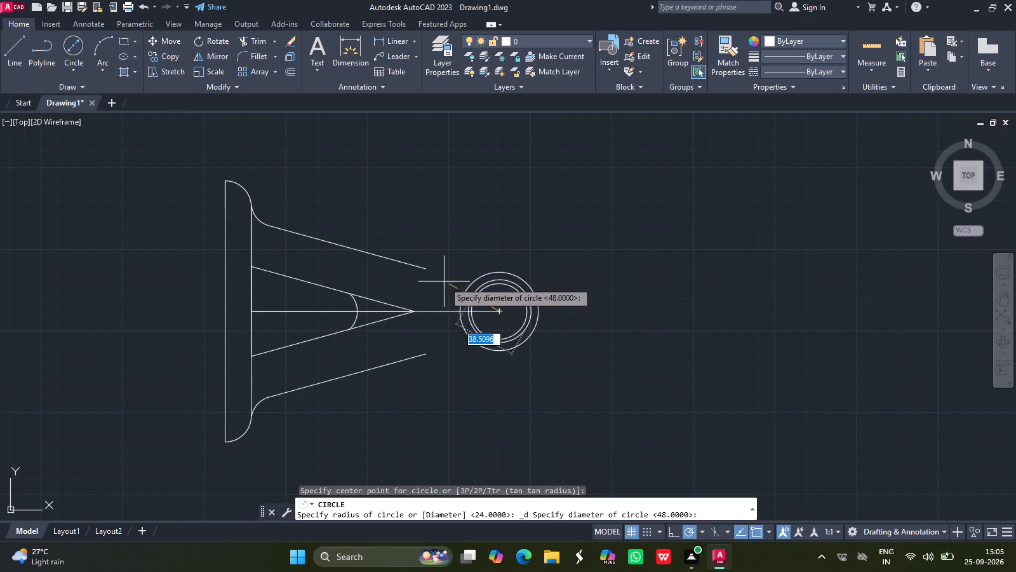
{"action": "left_click_drag", "start_coordinate": [444, 282], "coordinate": [422, 262]}
{"action": "type", "text": "66"}
{"action": "key", "text": "Return"}
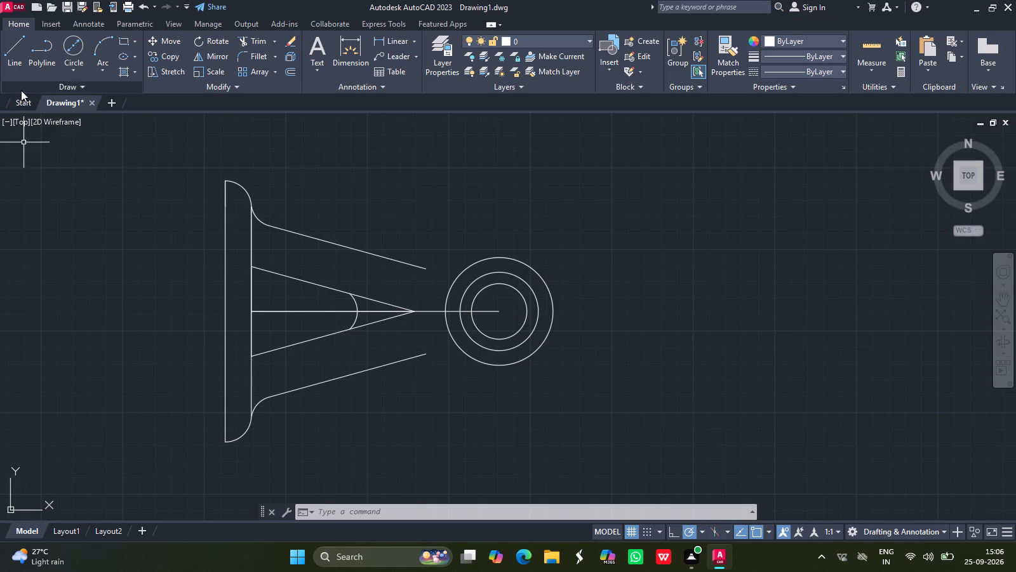
Draw a line about 117 long at 45° up and to the right from the centre of the concentric circles.
{"action": "left_click", "coordinate": [15, 45]}
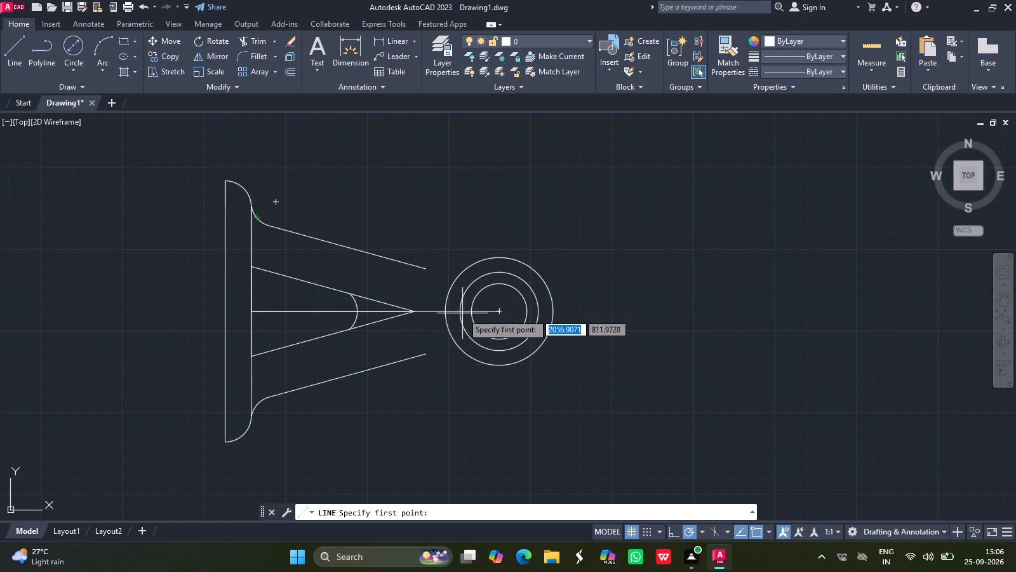
{"action": "left_click_drag", "start_coordinate": [500, 312], "coordinate": [554, 231]}
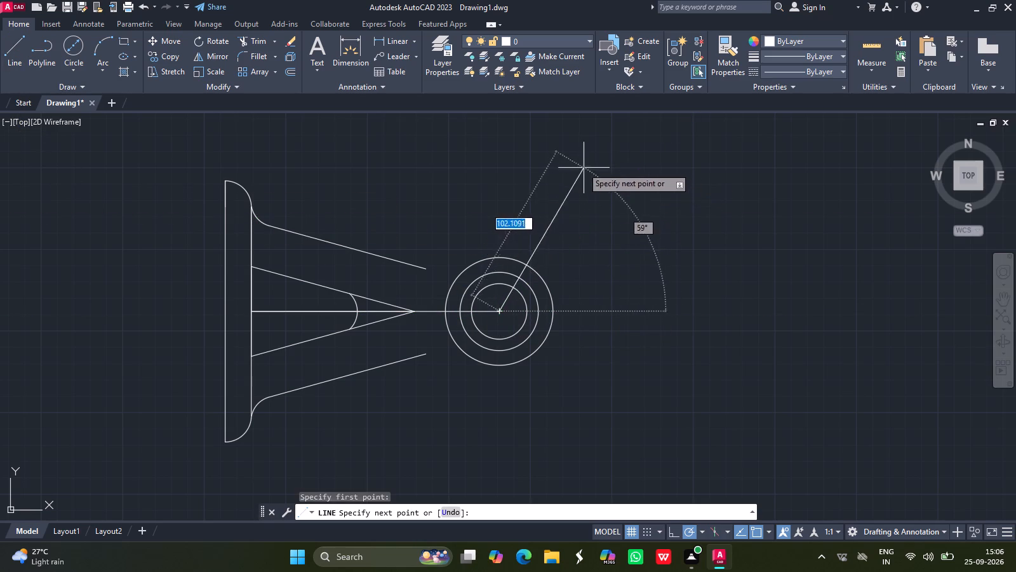
{"action": "left_click", "coordinate": [632, 175]}
{"action": "key", "text": "Return"}
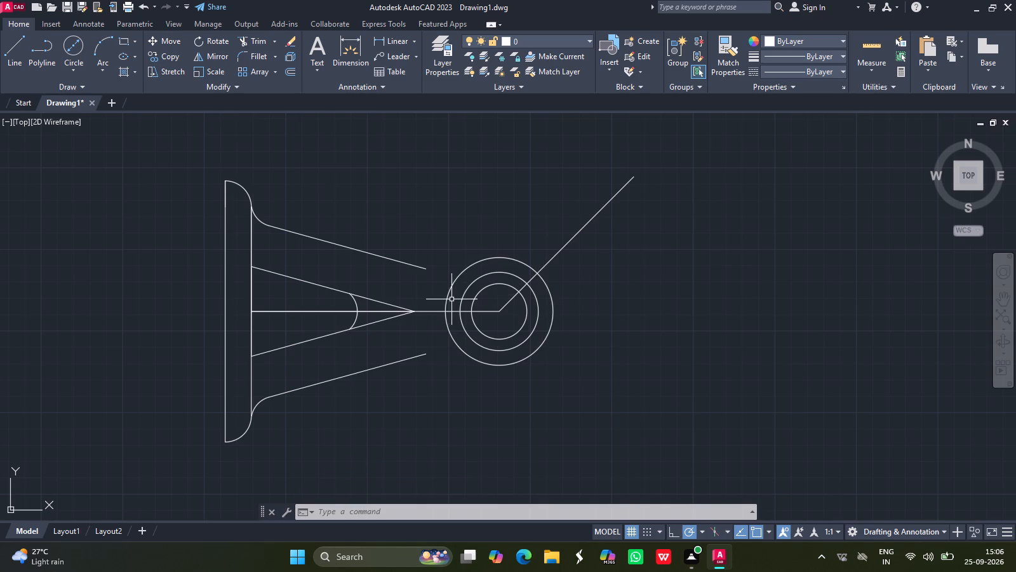
Draw an outer concentric circle of diameter 102 about the same centre.
{"action": "left_click", "coordinate": [70, 51]}
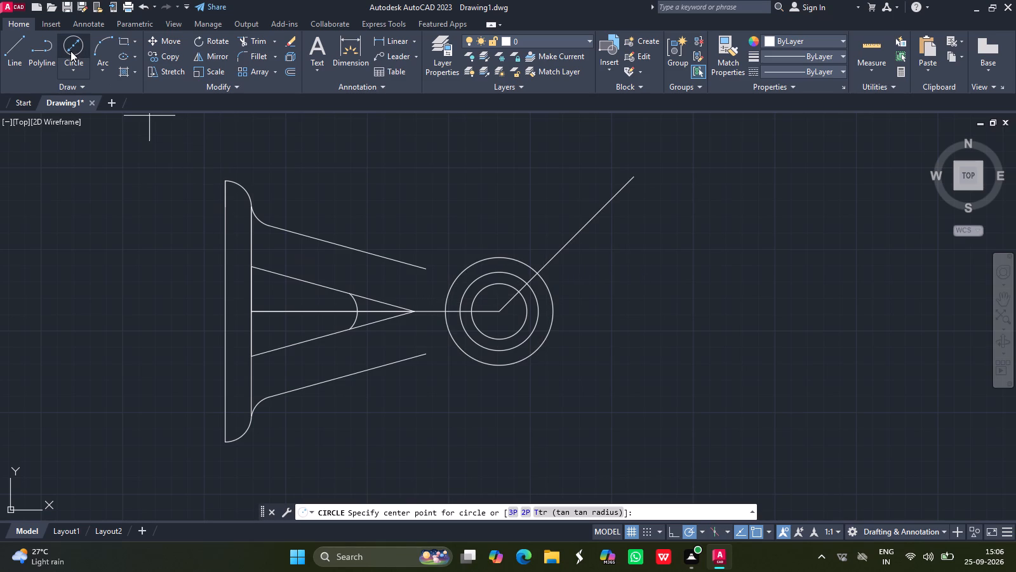
{"action": "left_click_drag", "start_coordinate": [498, 311], "coordinate": [448, 202]}
{"action": "type", "text": "102"}
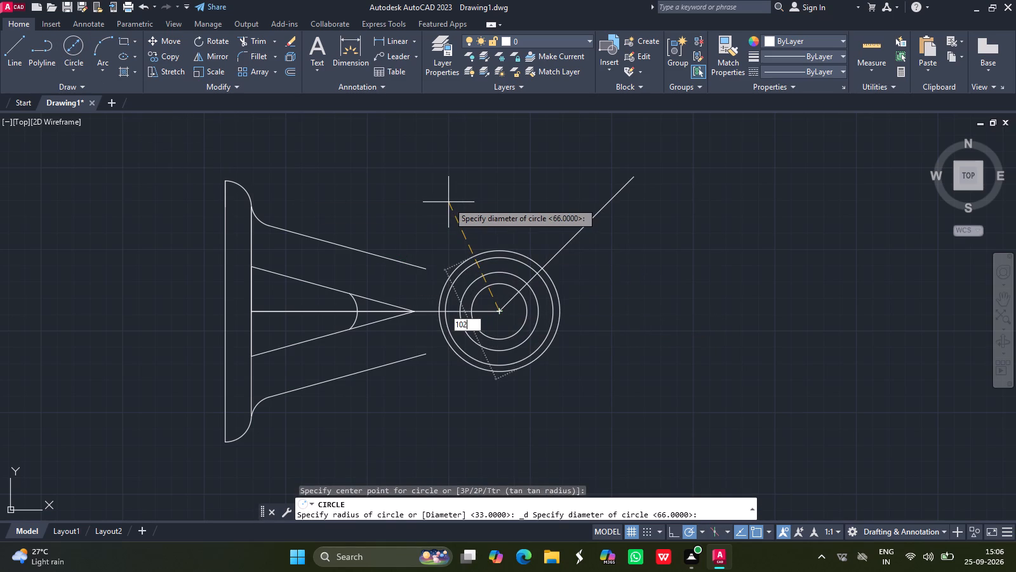
{"action": "key", "text": "Return"}
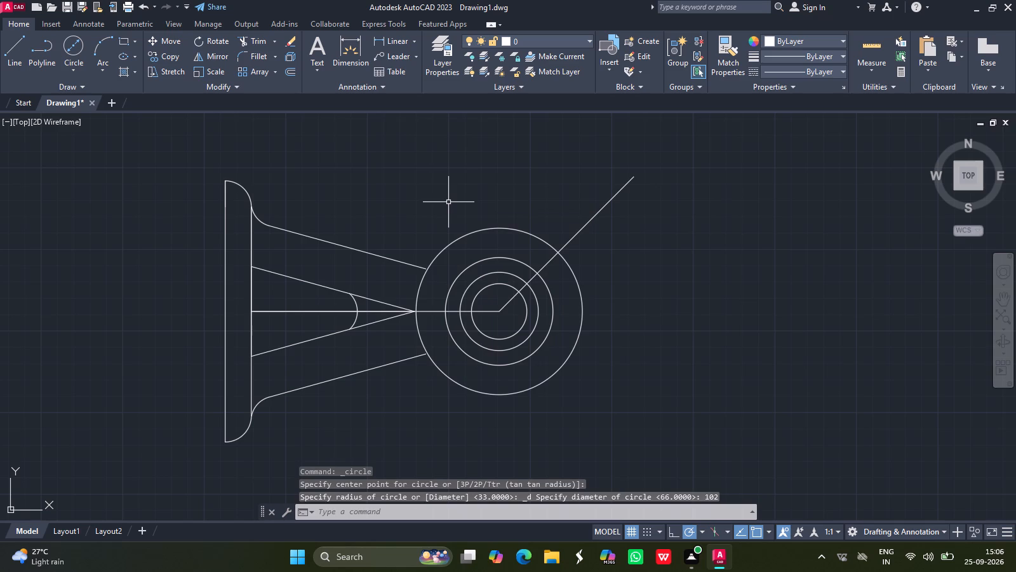
Fillet the upper offset sloping line and the diameter-102 circle with radius 30.
{"action": "left_click", "coordinate": [255, 55]}
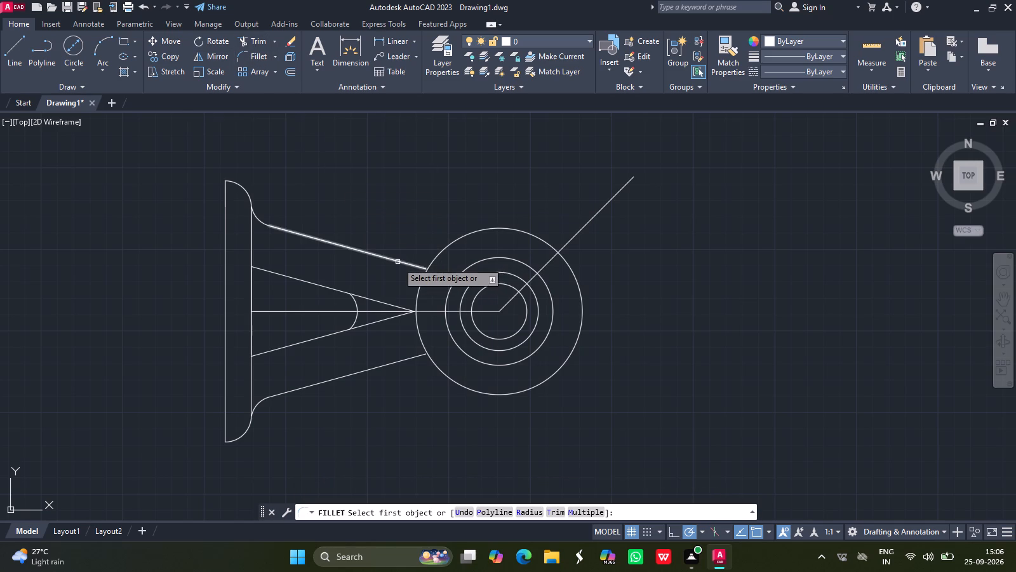
{"action": "left_click", "coordinate": [531, 511]}
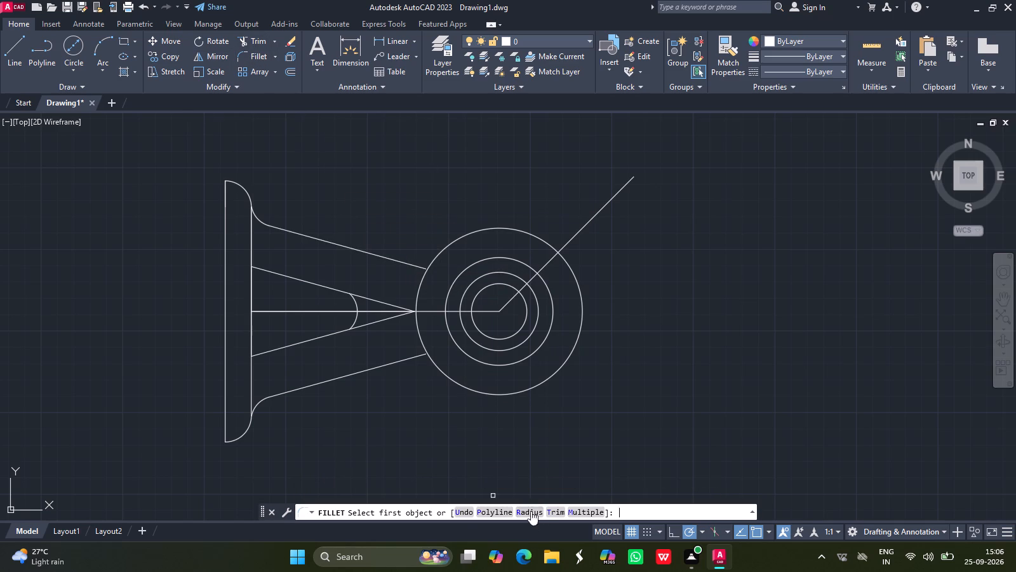
{"action": "type", "text": "30"}
{"action": "key", "text": "Return"}
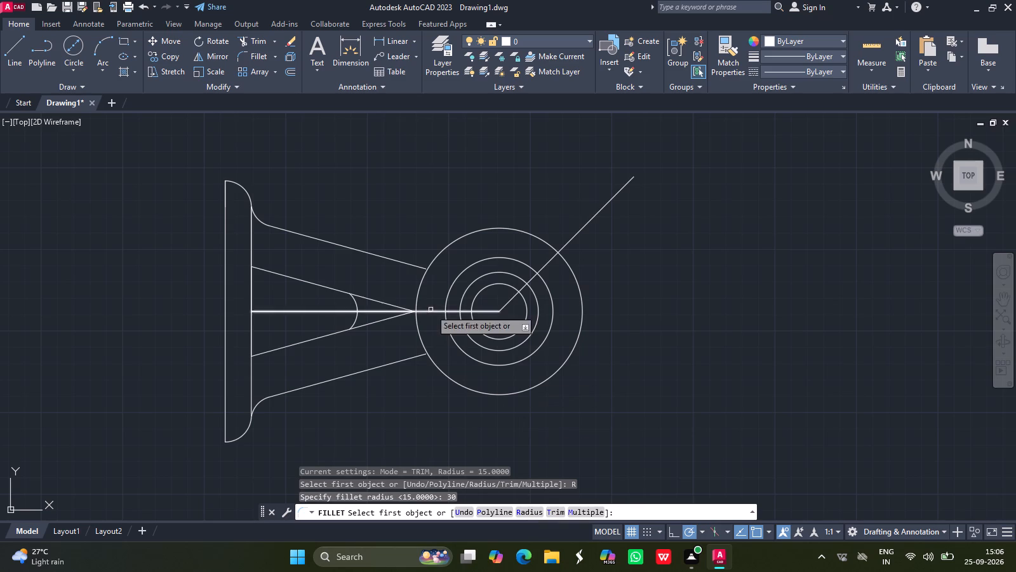
{"action": "left_click_drag", "start_coordinate": [403, 262], "coordinate": [430, 259]}
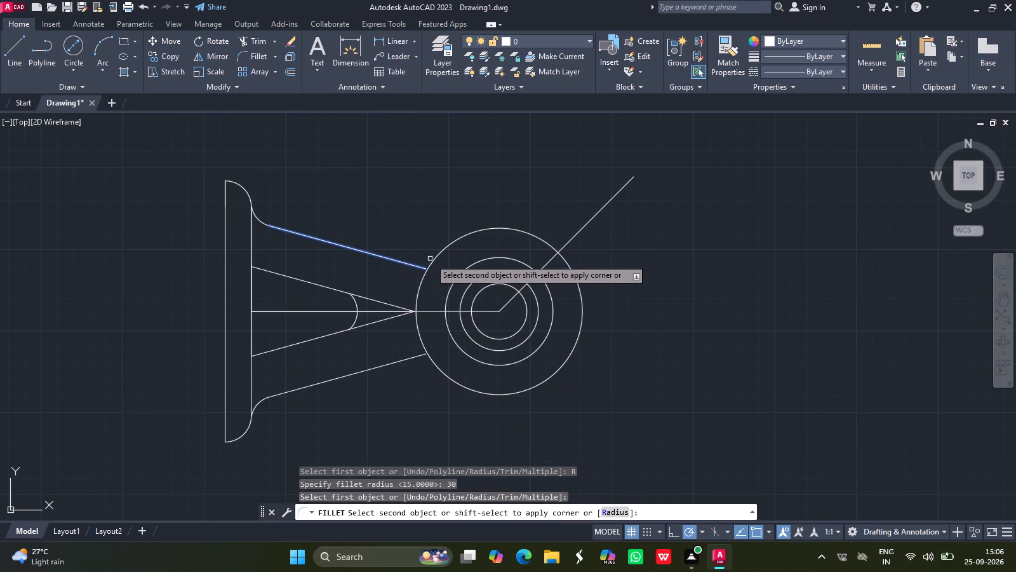
{"action": "left_click_drag", "start_coordinate": [430, 259], "coordinate": [434, 258]}
{"action": "left_click", "coordinate": [434, 258]}
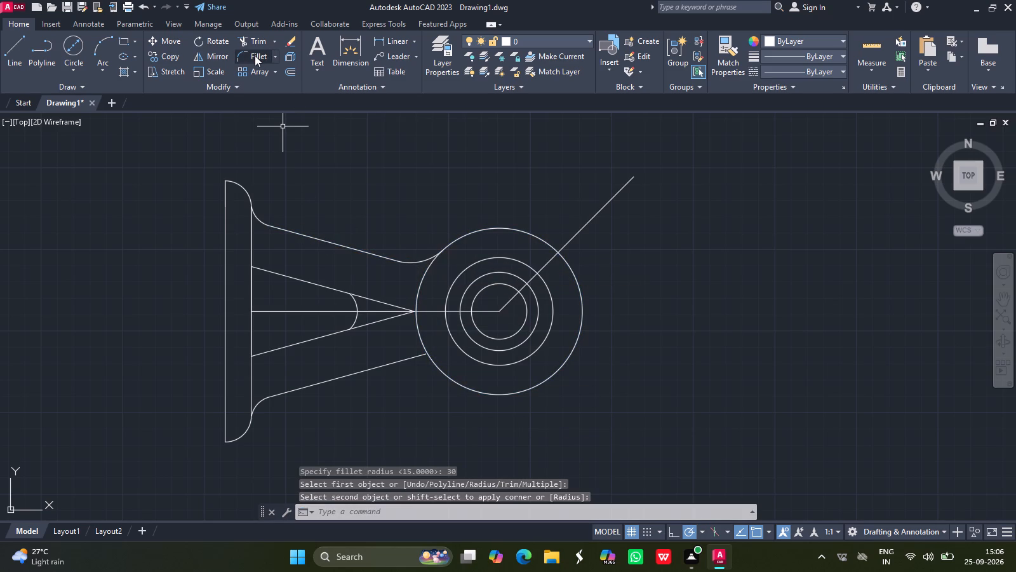
Fillet the lower offset sloping line and the diameter-102 circle with radius 30.
{"action": "left_click", "coordinate": [255, 55]}
{"action": "left_click", "coordinate": [531, 512]}
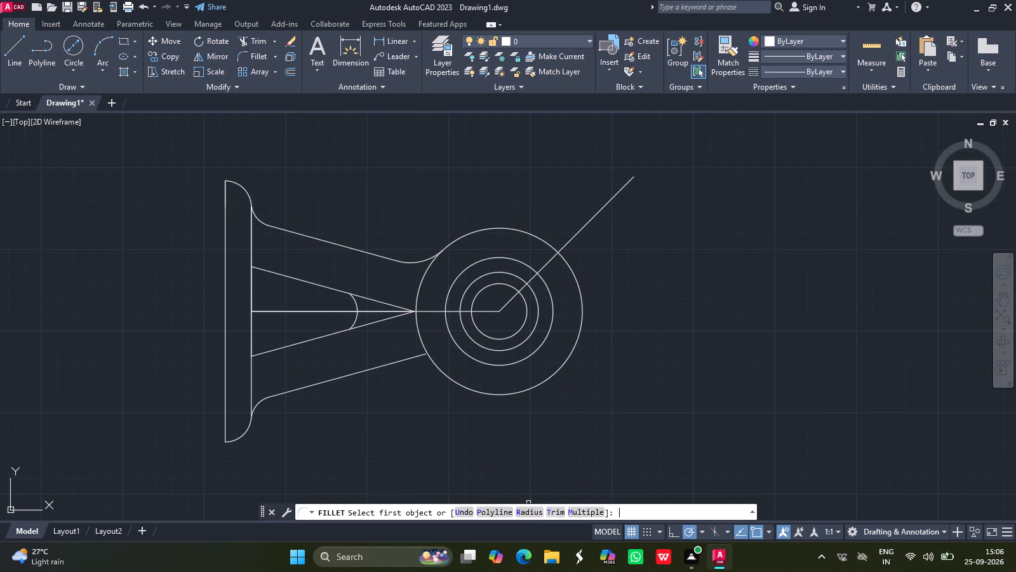
{"action": "type", "text": "30"}
{"action": "key", "text": "Return"}
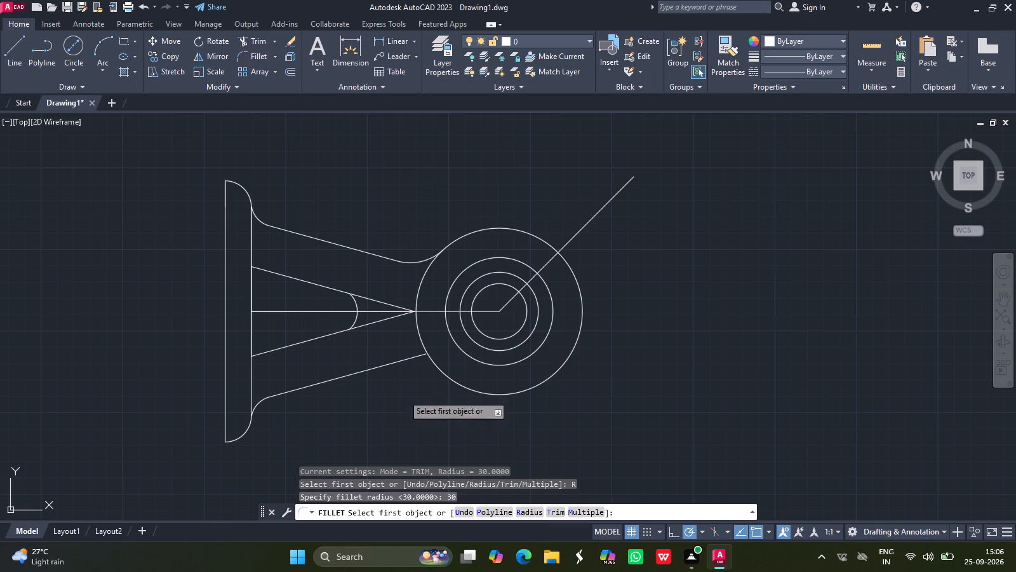
{"action": "left_click_drag", "start_coordinate": [393, 364], "coordinate": [404, 364]}
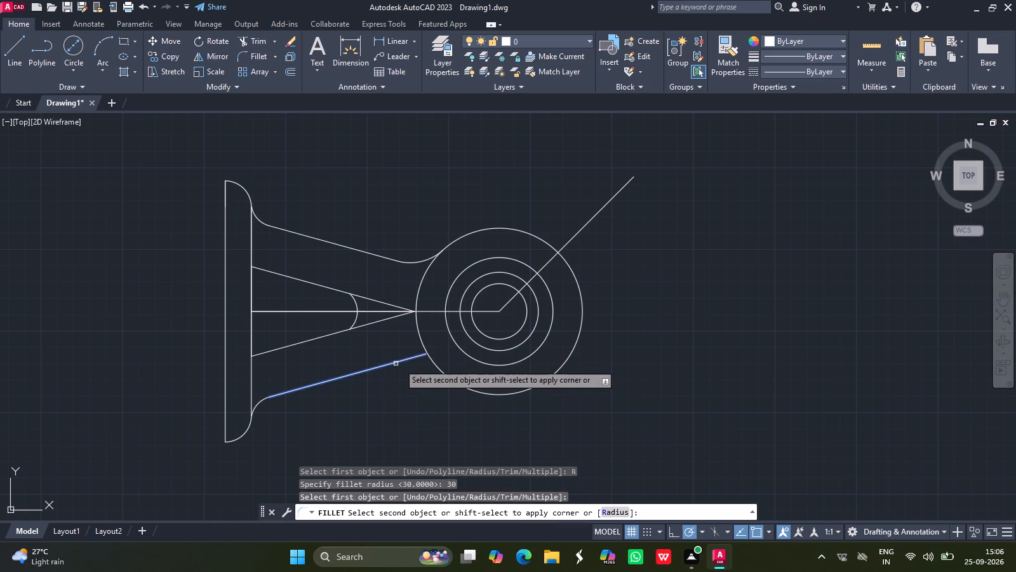
{"action": "left_click_drag", "start_coordinate": [404, 364], "coordinate": [443, 371]}
{"action": "left_click_drag", "start_coordinate": [443, 371], "coordinate": [422, 413]}
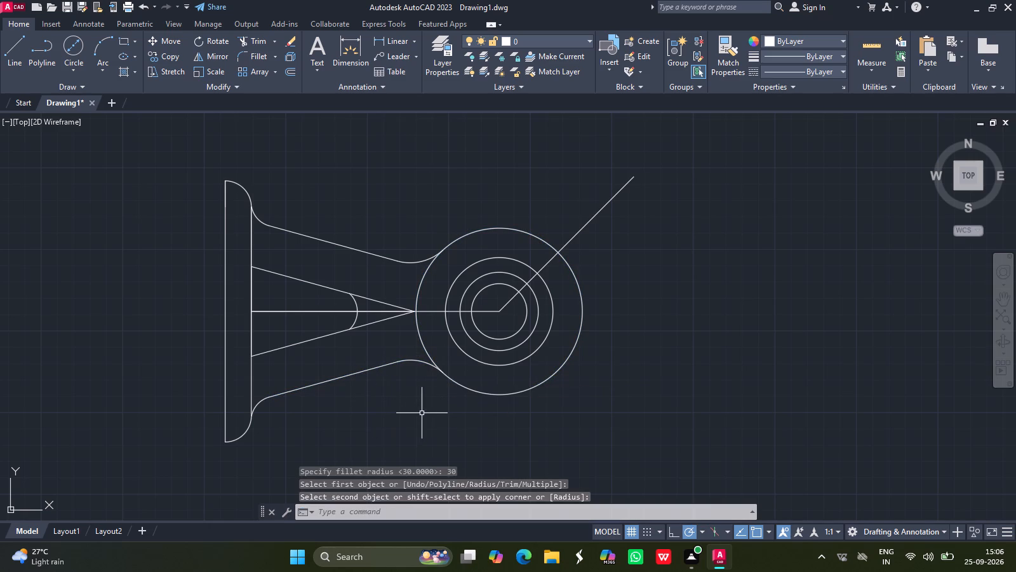
{"action": "key", "text": "Return"}
{"action": "key", "text": "Escape"}
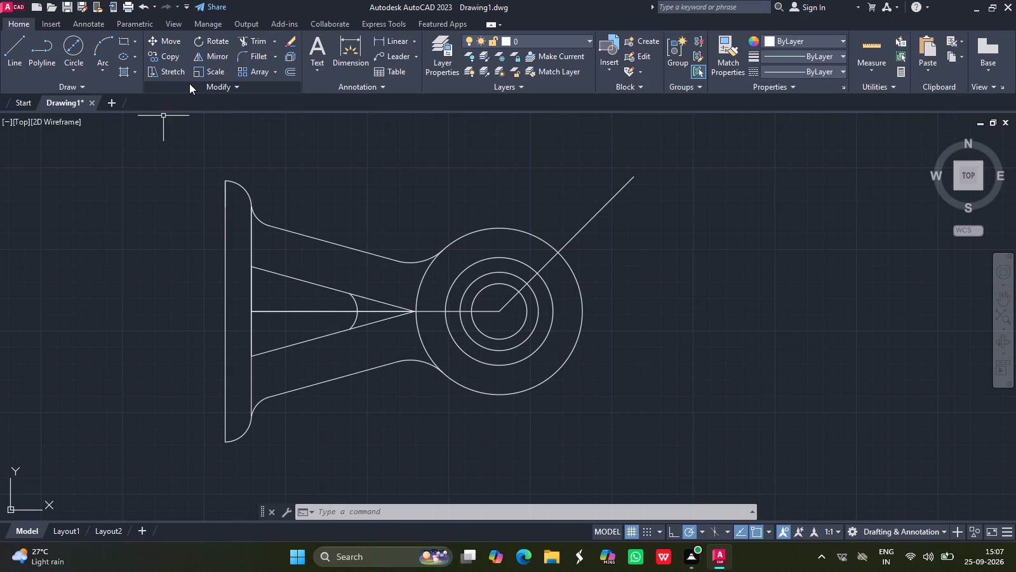
Draw a circle of diameter 8 centred where the horizontal centreline crosses the middle concentric circle of the hub.
{"action": "left_click", "coordinate": [77, 39]}
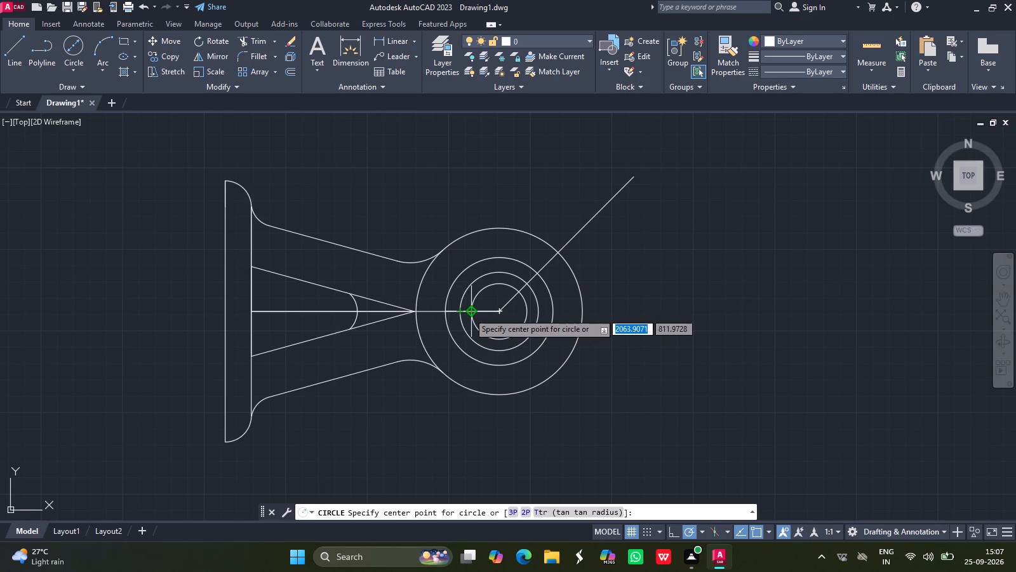
{"action": "left_click_drag", "start_coordinate": [461, 313], "coordinate": [451, 305]}
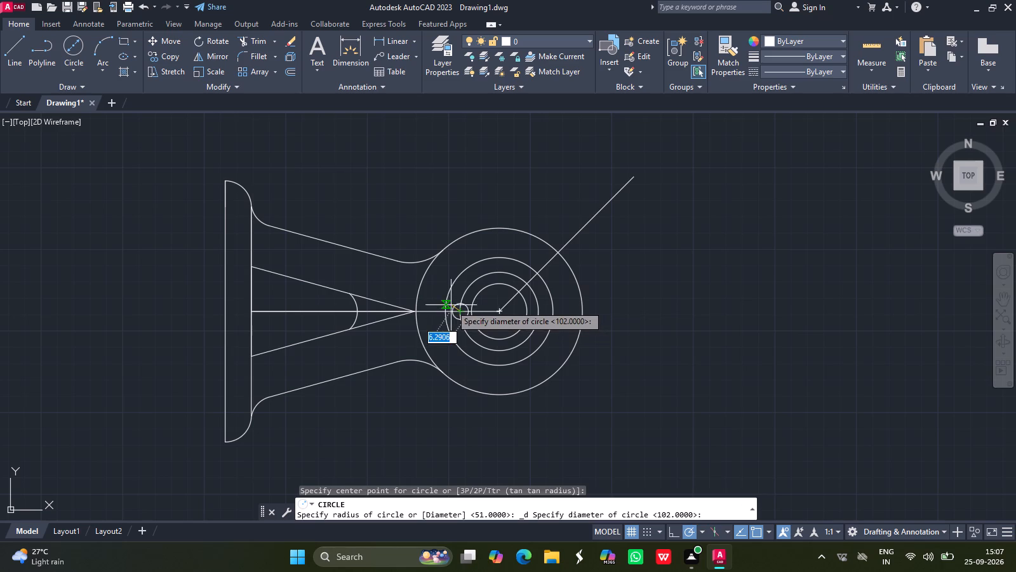
{"action": "left_click_drag", "start_coordinate": [451, 305], "coordinate": [439, 297]}
{"action": "key", "text": "8"}
{"action": "key", "text": "Return"}
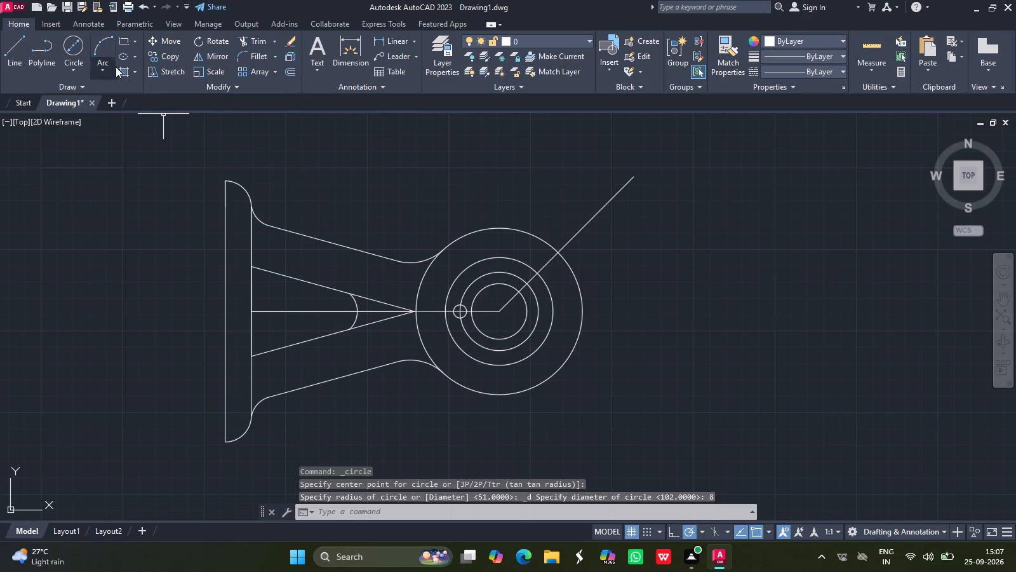
Polar-array the diameter-8 circle about the hub centre with 7 items over 360°.
{"action": "left_click", "coordinate": [272, 69]}
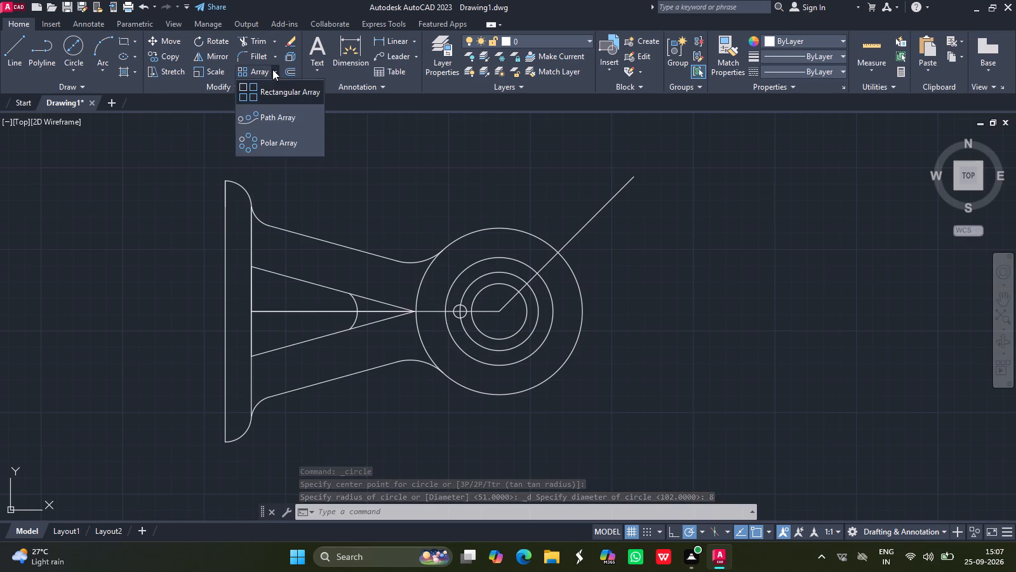
{"action": "left_click", "coordinate": [262, 141]}
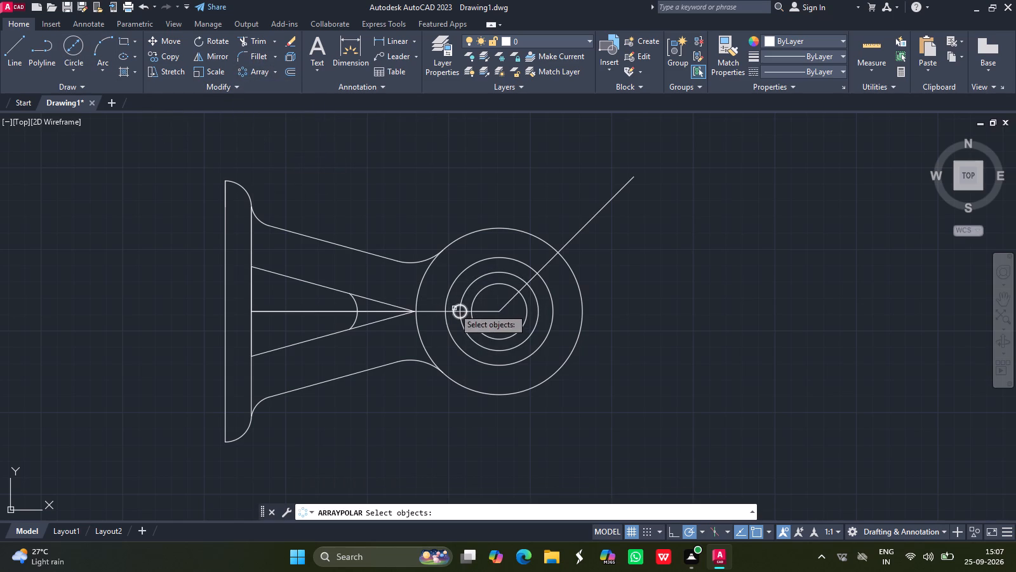
{"action": "left_click", "coordinate": [453, 307]}
{"action": "key", "text": "Return"}
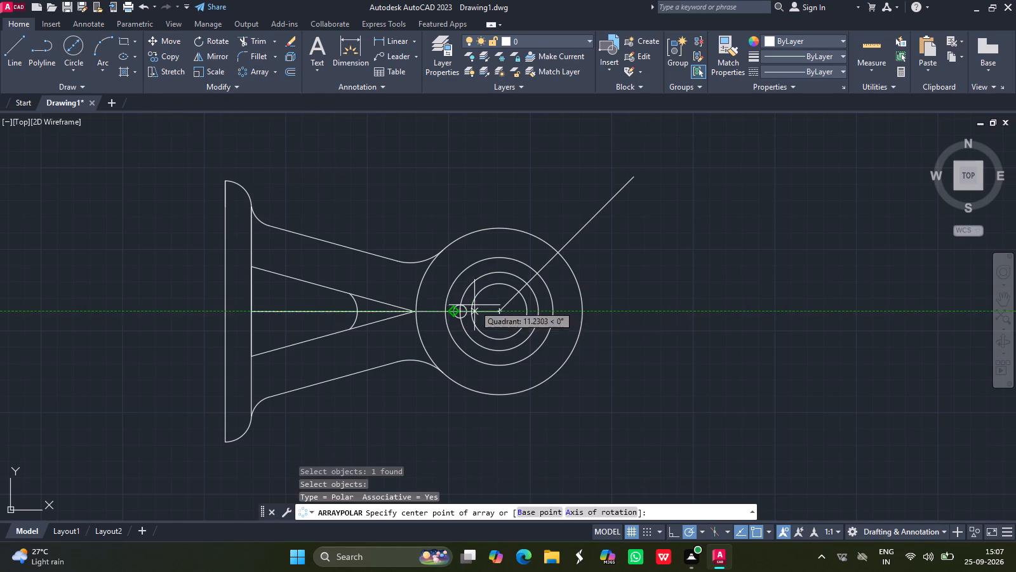
{"action": "left_click", "coordinate": [499, 311]}
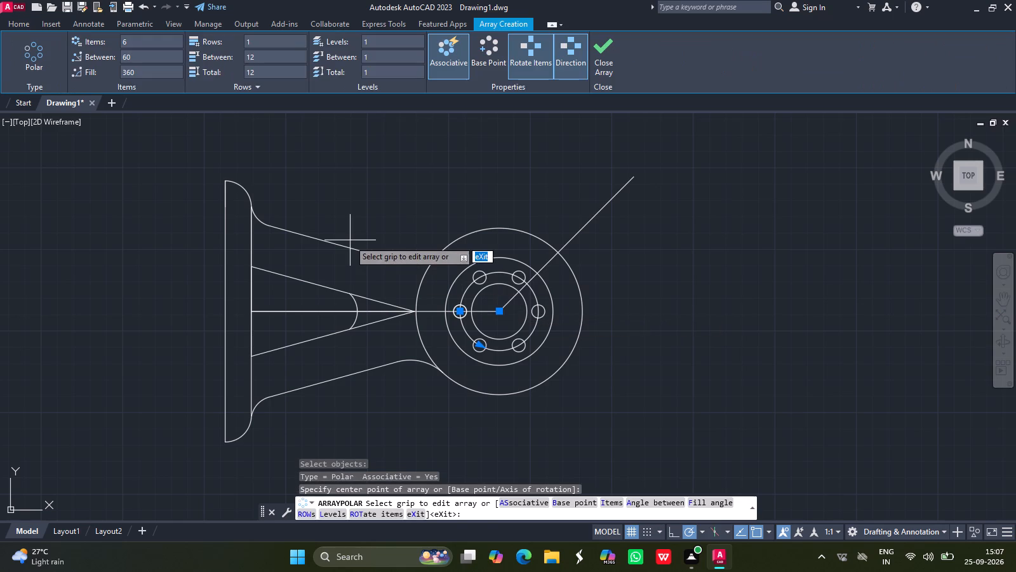
{"action": "left_click", "coordinate": [145, 43]}
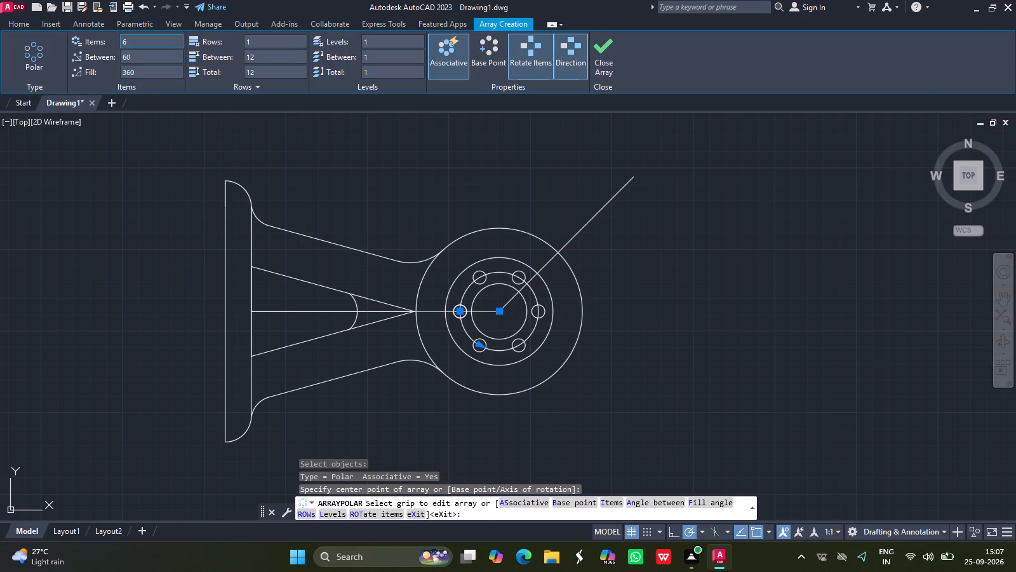
{"action": "key", "text": "BackSpace"}
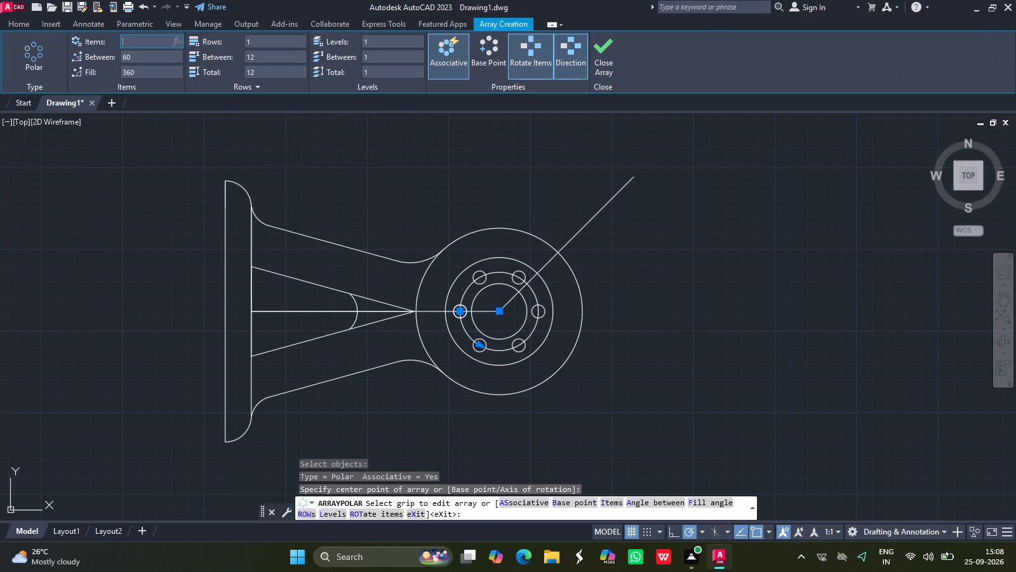
{"action": "key", "text": "7"}
{"action": "key", "text": "Return"}
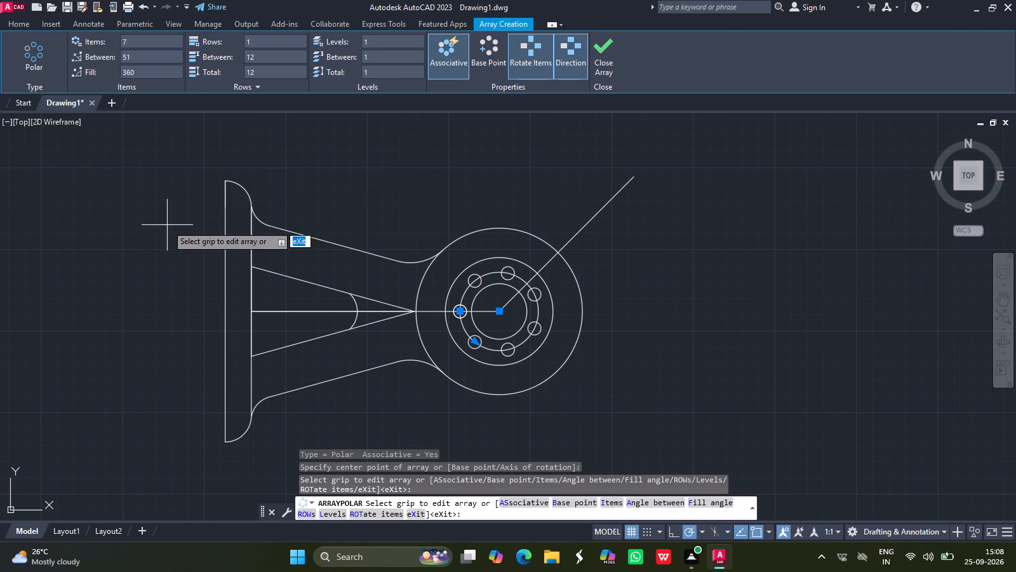
{"action": "key", "text": "Return"}
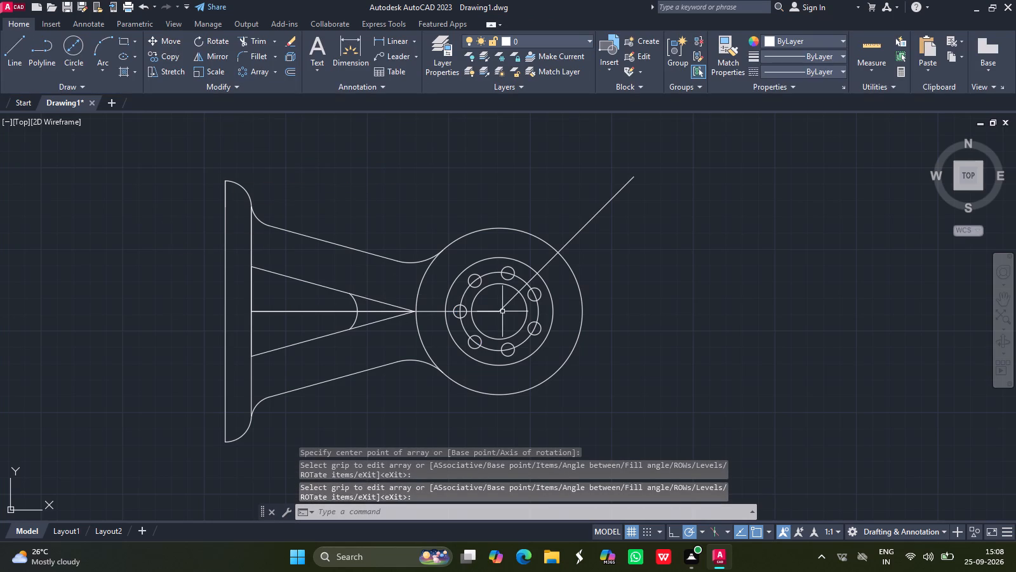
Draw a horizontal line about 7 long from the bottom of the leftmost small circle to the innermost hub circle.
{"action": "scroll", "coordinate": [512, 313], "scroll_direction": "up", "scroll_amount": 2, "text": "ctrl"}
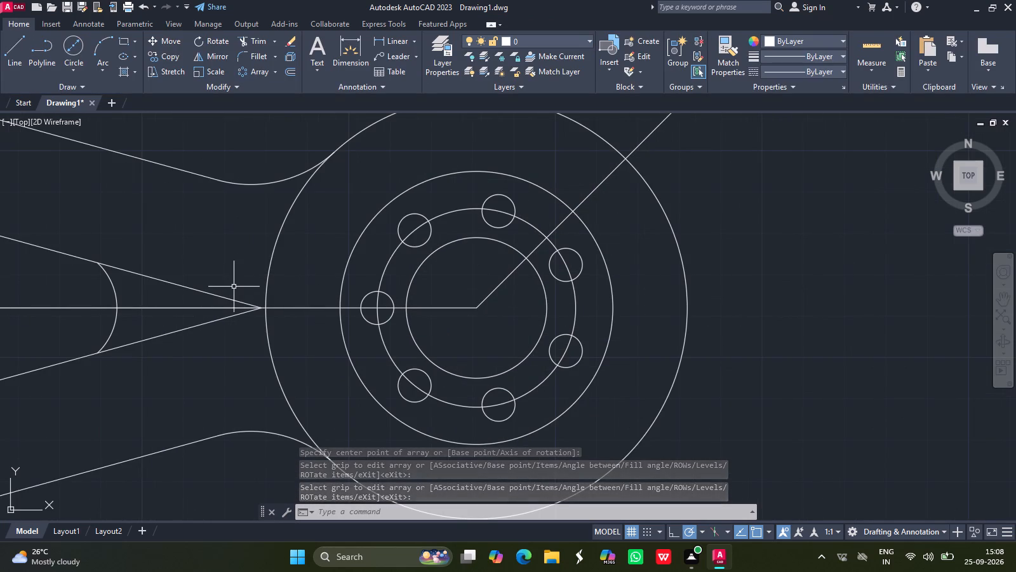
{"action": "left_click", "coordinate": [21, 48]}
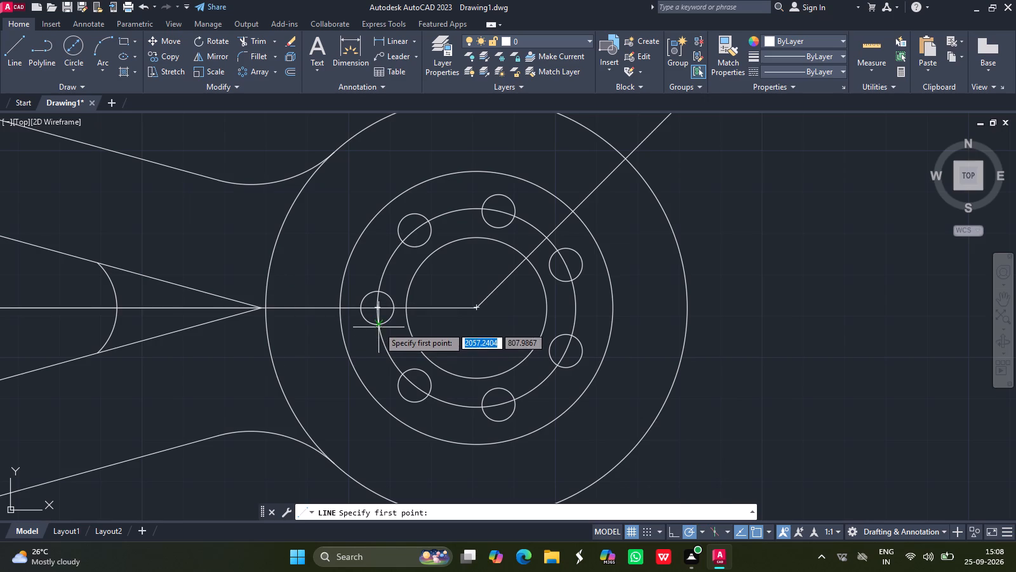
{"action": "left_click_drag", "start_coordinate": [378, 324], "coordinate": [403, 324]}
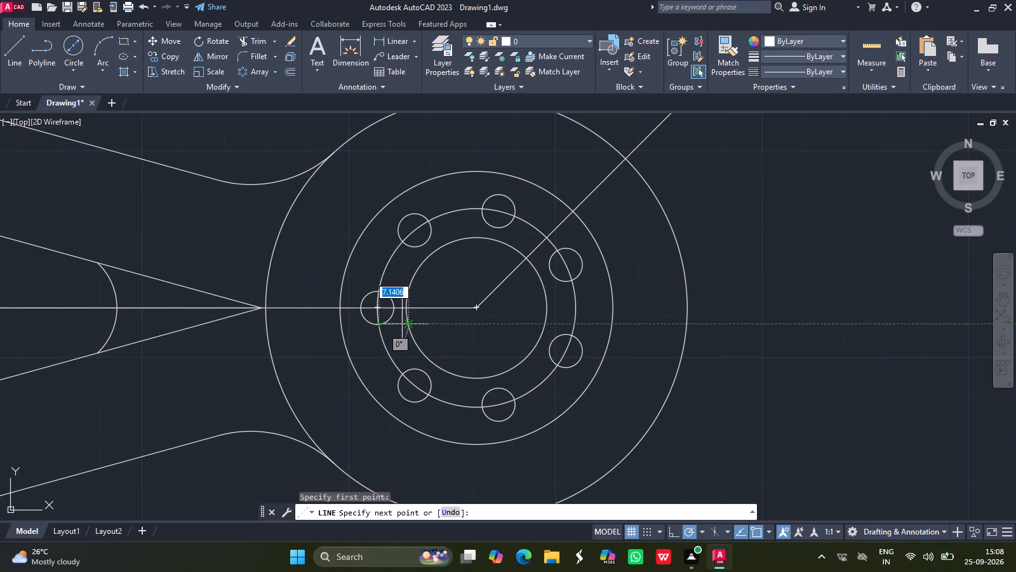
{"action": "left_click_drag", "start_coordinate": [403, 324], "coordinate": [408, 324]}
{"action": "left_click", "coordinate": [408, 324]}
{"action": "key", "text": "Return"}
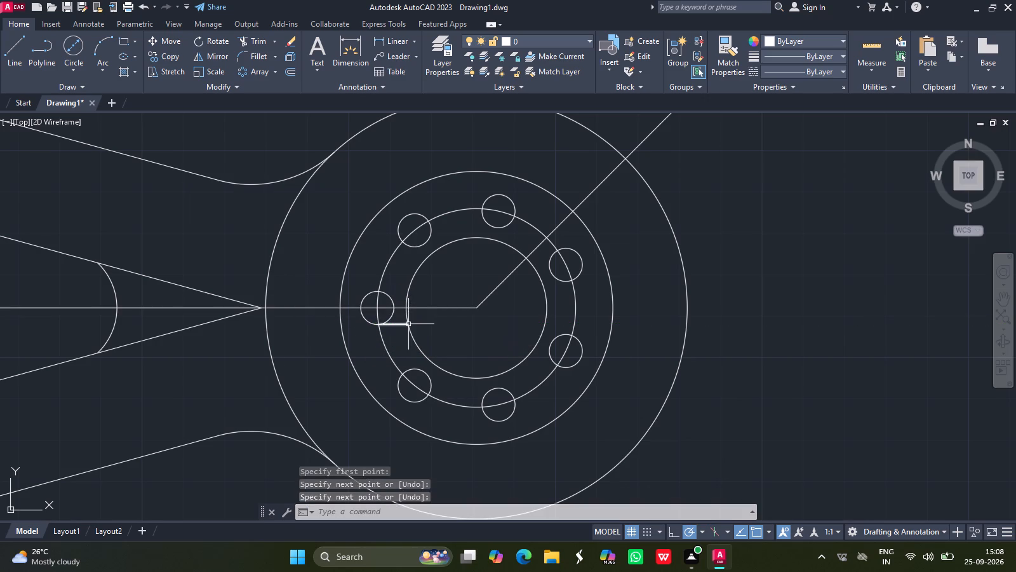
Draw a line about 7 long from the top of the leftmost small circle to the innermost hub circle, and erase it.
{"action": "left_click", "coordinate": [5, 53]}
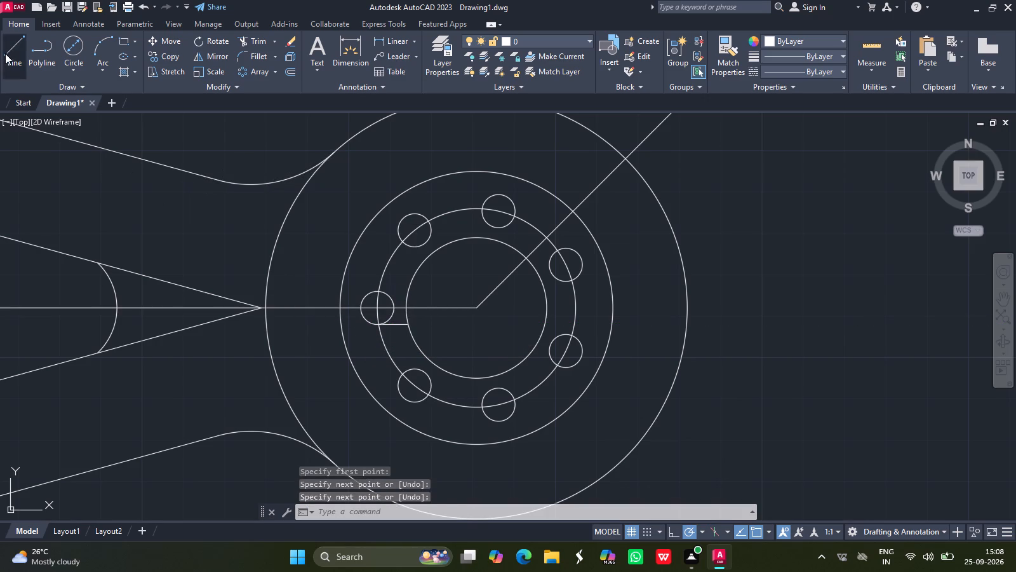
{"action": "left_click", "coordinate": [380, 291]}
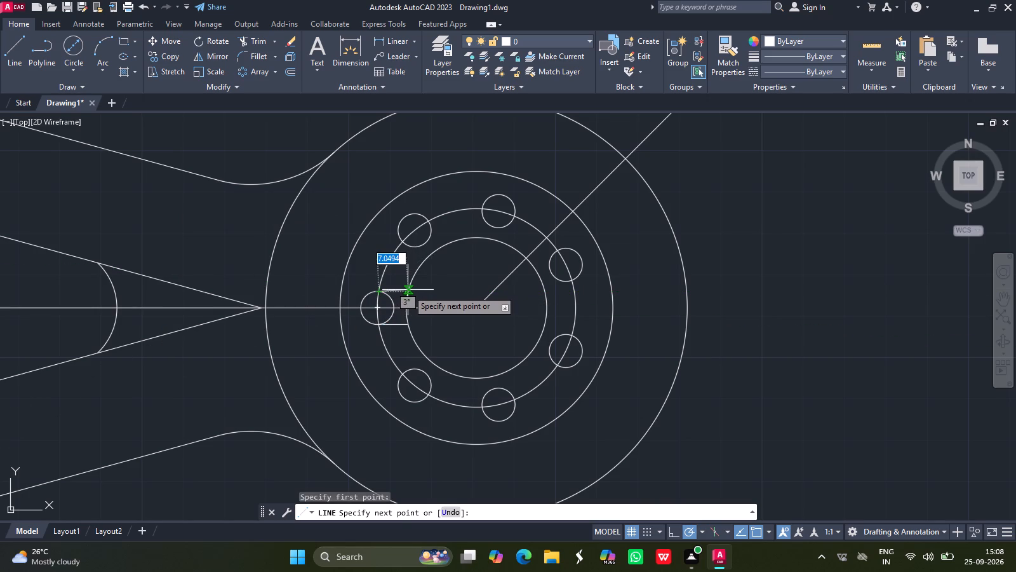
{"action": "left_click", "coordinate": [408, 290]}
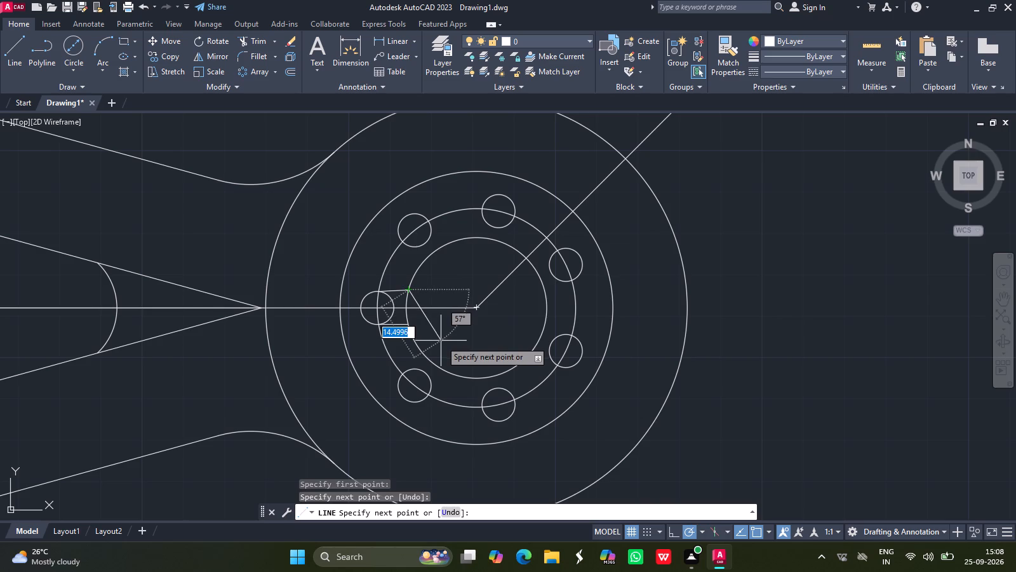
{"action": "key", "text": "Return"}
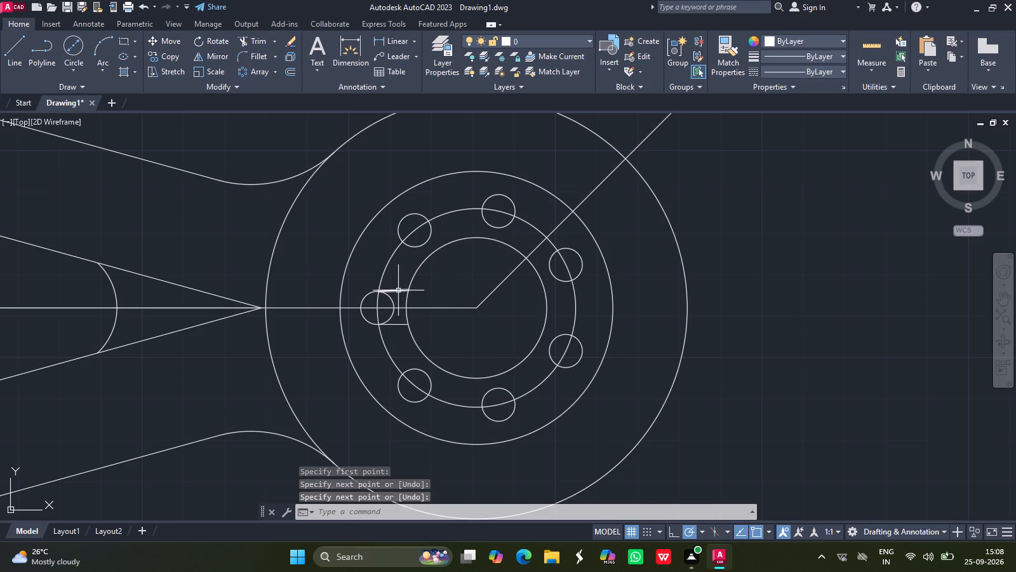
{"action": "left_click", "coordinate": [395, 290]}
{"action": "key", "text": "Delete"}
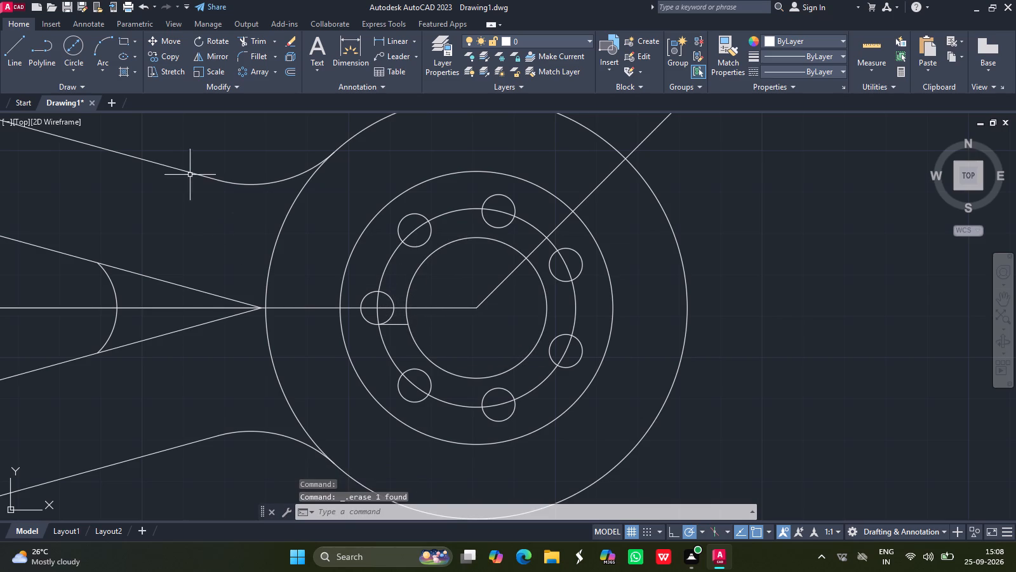
Draw a horizontal line from the top of the leftmost small circle to just inside the innermost hub circle.
{"action": "left_click", "coordinate": [17, 47]}
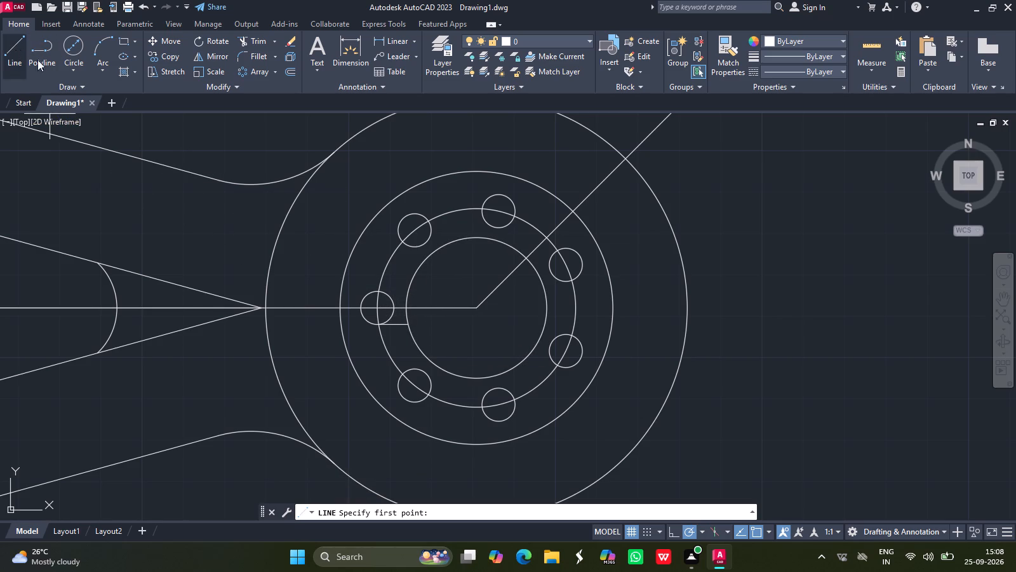
{"action": "scroll", "coordinate": [363, 246], "scroll_direction": "up", "scroll_amount": 1, "text": "ctrl"}
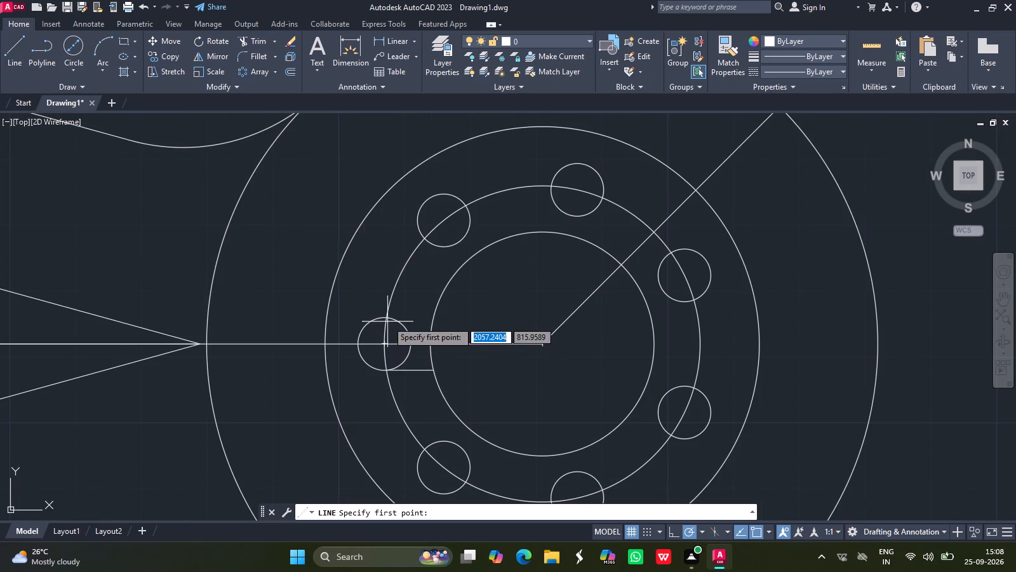
{"action": "left_click_drag", "start_coordinate": [385, 317], "coordinate": [433, 321]}
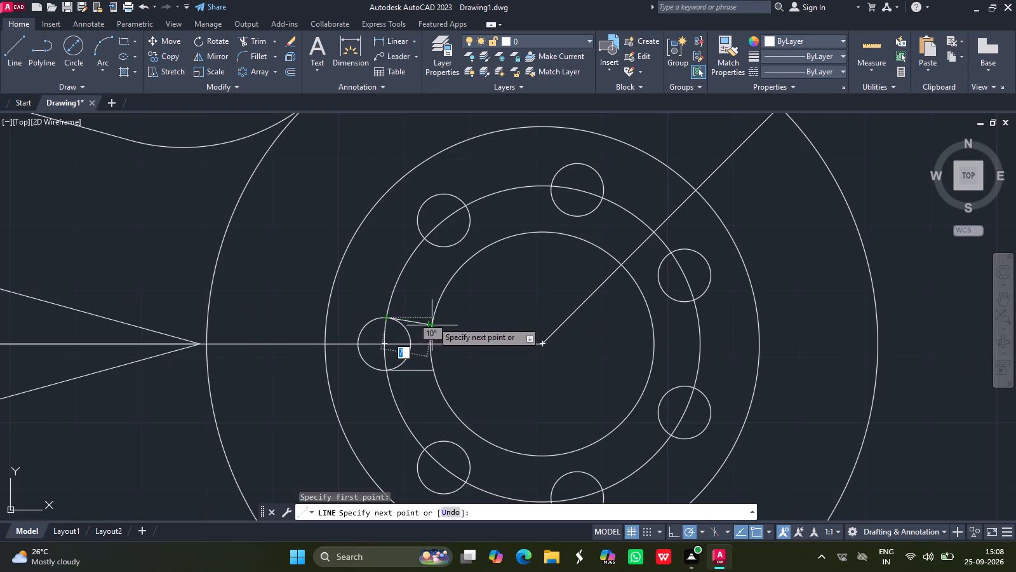
{"action": "left_click_drag", "start_coordinate": [433, 321], "coordinate": [462, 318]}
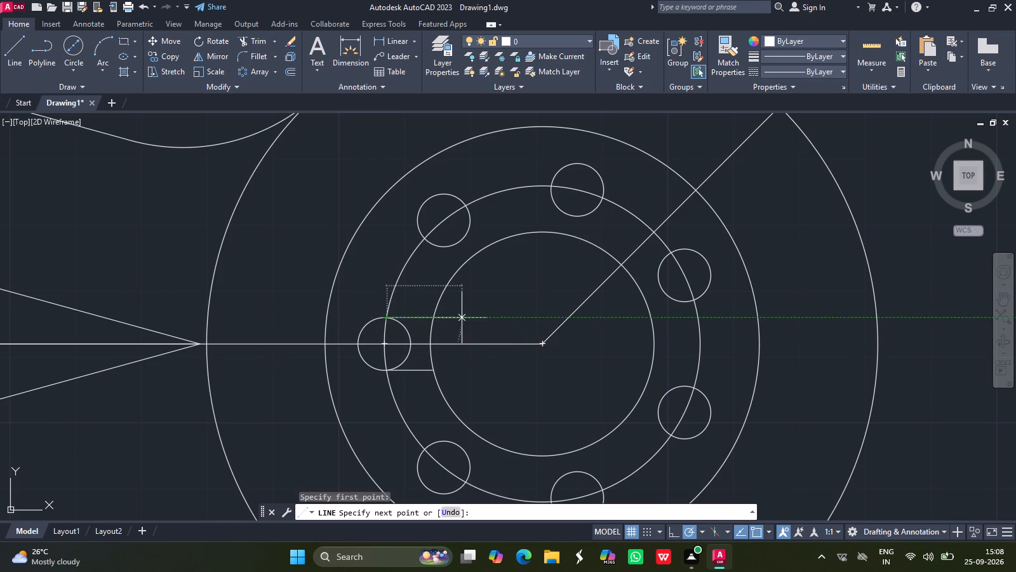
{"action": "left_click", "coordinate": [462, 318]}
{"action": "key", "text": "Return"}
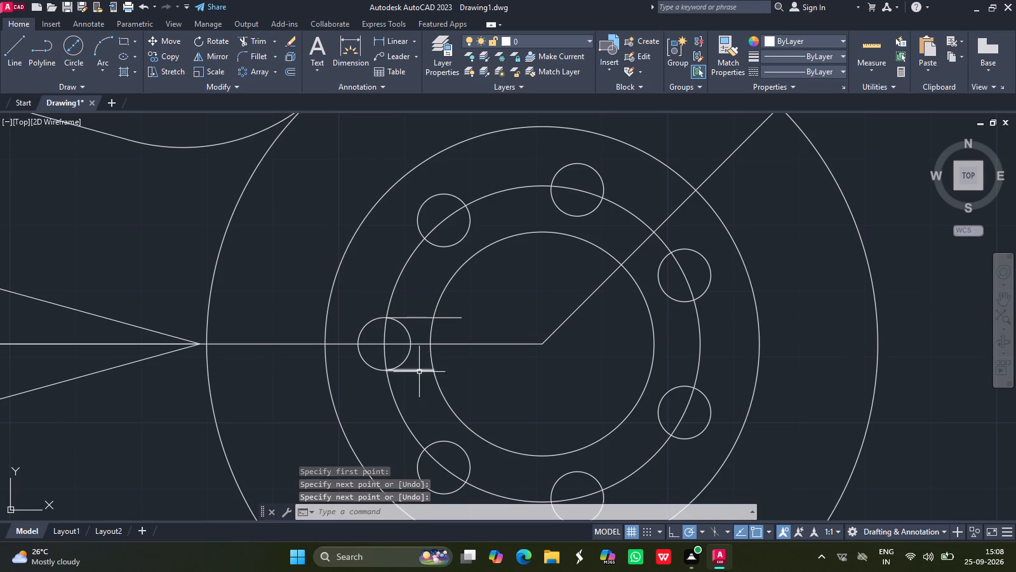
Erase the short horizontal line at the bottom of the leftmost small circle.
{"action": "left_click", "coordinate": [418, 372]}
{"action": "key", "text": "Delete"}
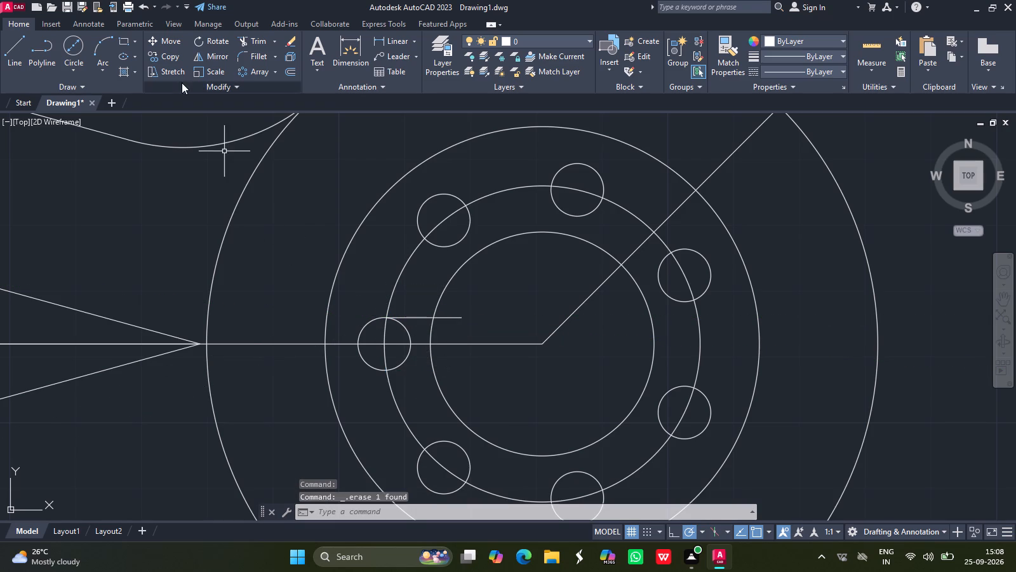
Draw a horizontal line from the bottom of the leftmost small circle to just inside the innermost hub circle.
{"action": "left_click", "coordinate": [13, 46]}
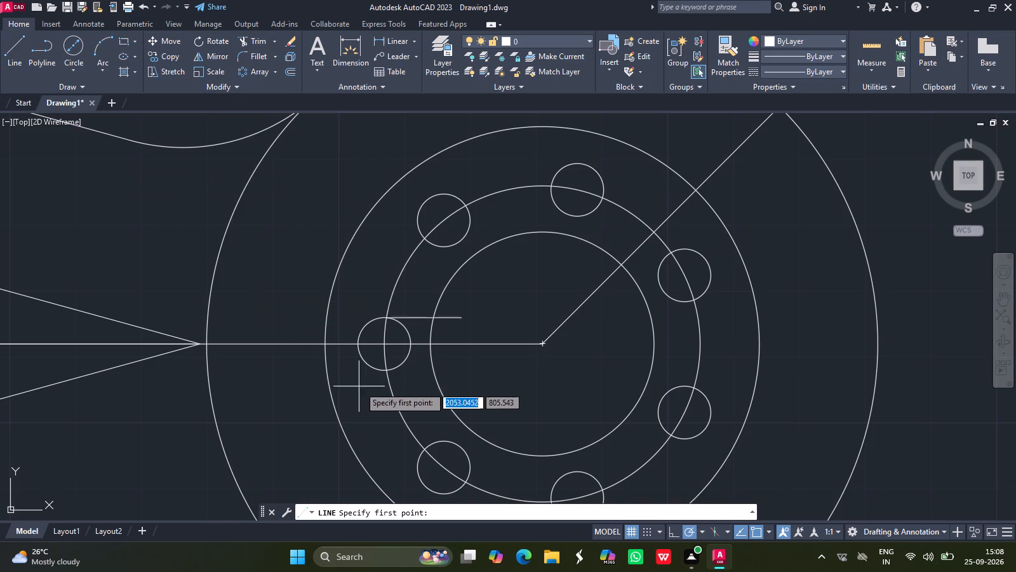
{"action": "left_click", "coordinate": [384, 371]}
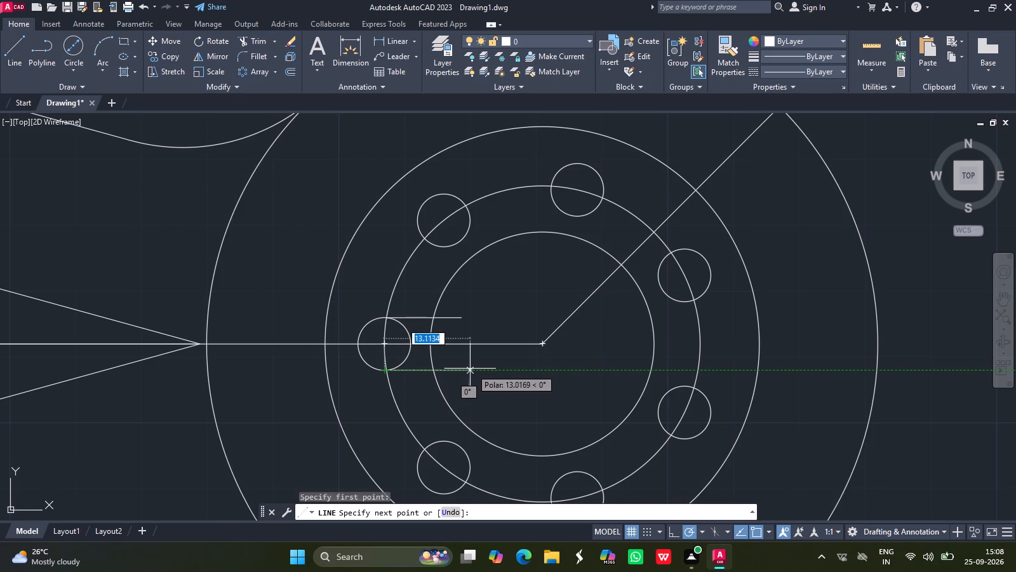
{"action": "left_click", "coordinate": [461, 367]}
{"action": "key", "text": "Return"}
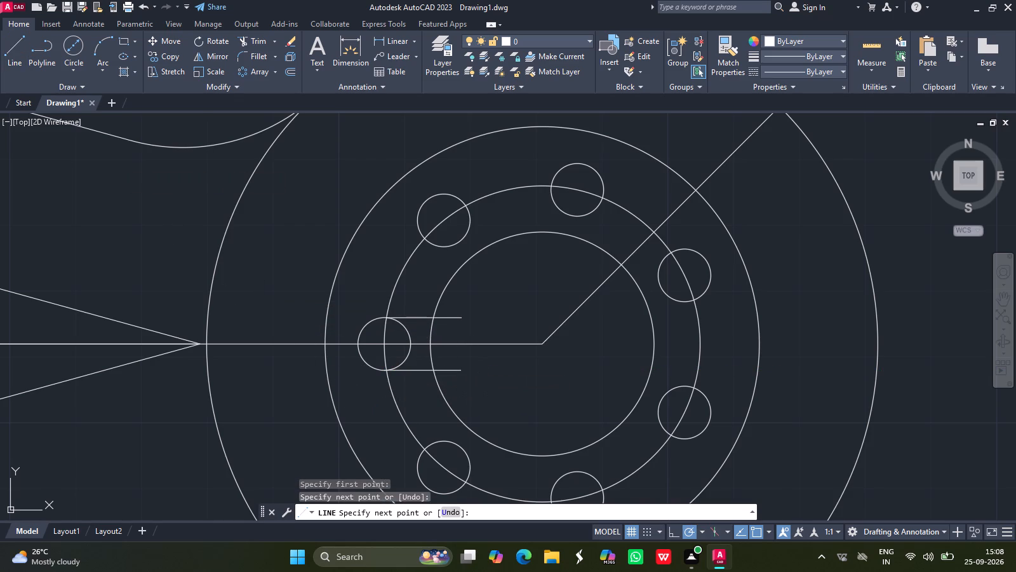
Draw a 45° line down and to the right from the lower side of the upper-left small circle into the innermost hub circle.
{"action": "left_click", "coordinate": [20, 49]}
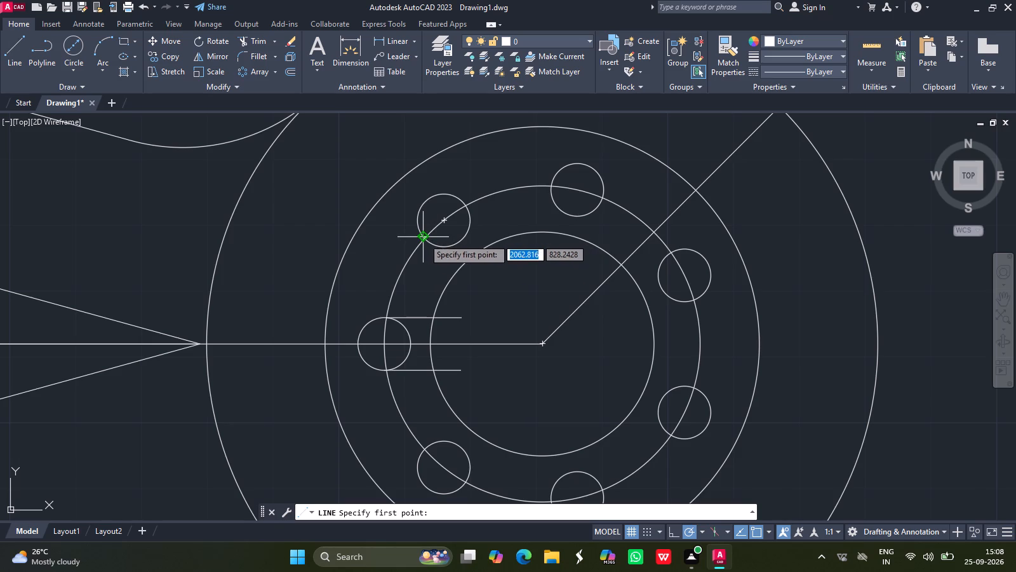
{"action": "left_click_drag", "start_coordinate": [428, 242], "coordinate": [466, 283]}
{"action": "left_click", "coordinate": [466, 283]}
{"action": "key", "text": "Return"}
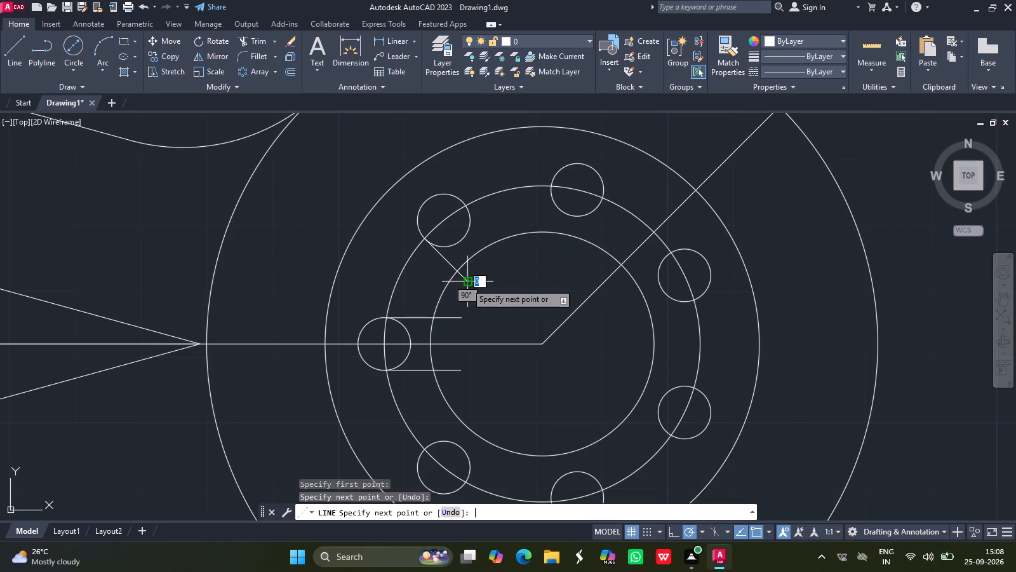
Draw a 45° line down and to the right from the upper-left small circle's other crossing with the middle circle, into the innermost circle.
{"action": "left_click", "coordinate": [11, 44]}
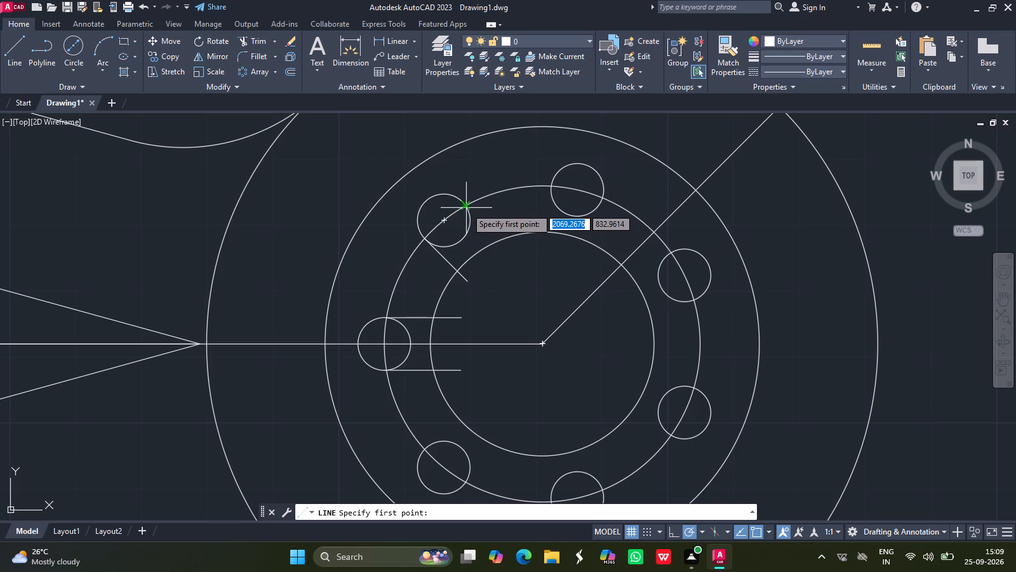
{"action": "left_click_drag", "start_coordinate": [466, 208], "coordinate": [513, 252]}
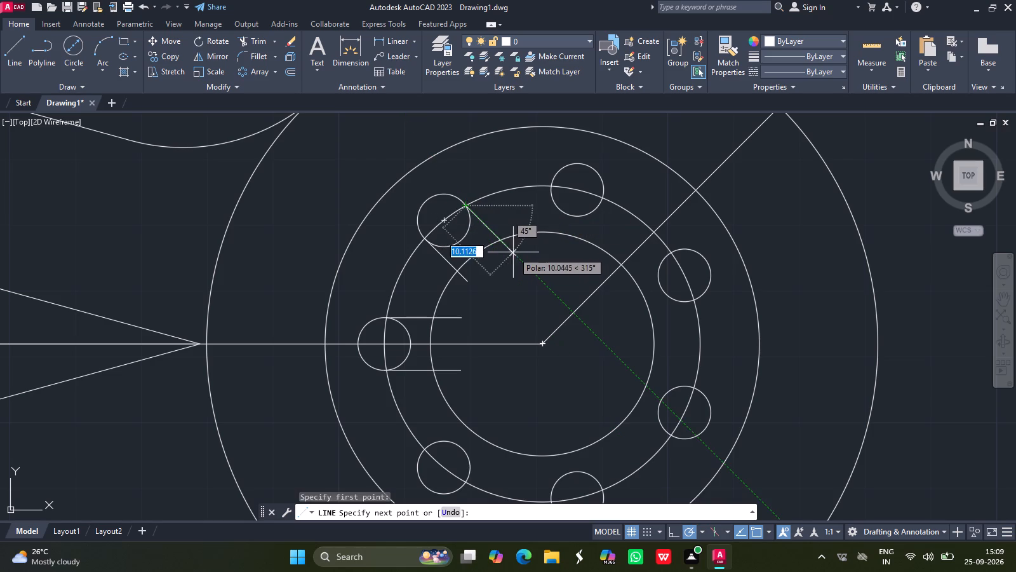
{"action": "left_click_drag", "start_coordinate": [513, 252], "coordinate": [518, 258]}
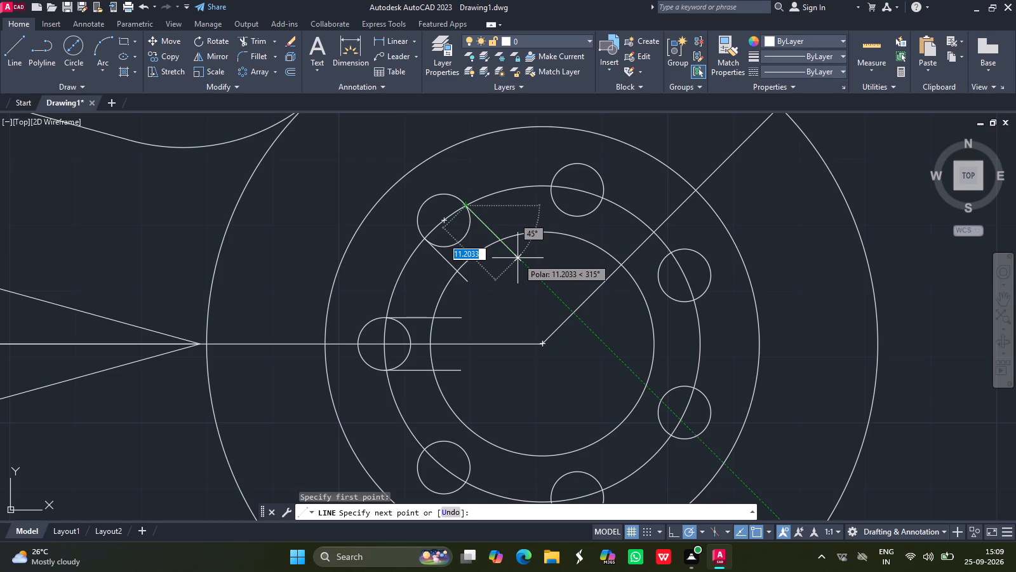
{"action": "left_click_drag", "start_coordinate": [518, 258], "coordinate": [506, 250]}
{"action": "left_click", "coordinate": [506, 250]}
{"action": "key", "text": "Return"}
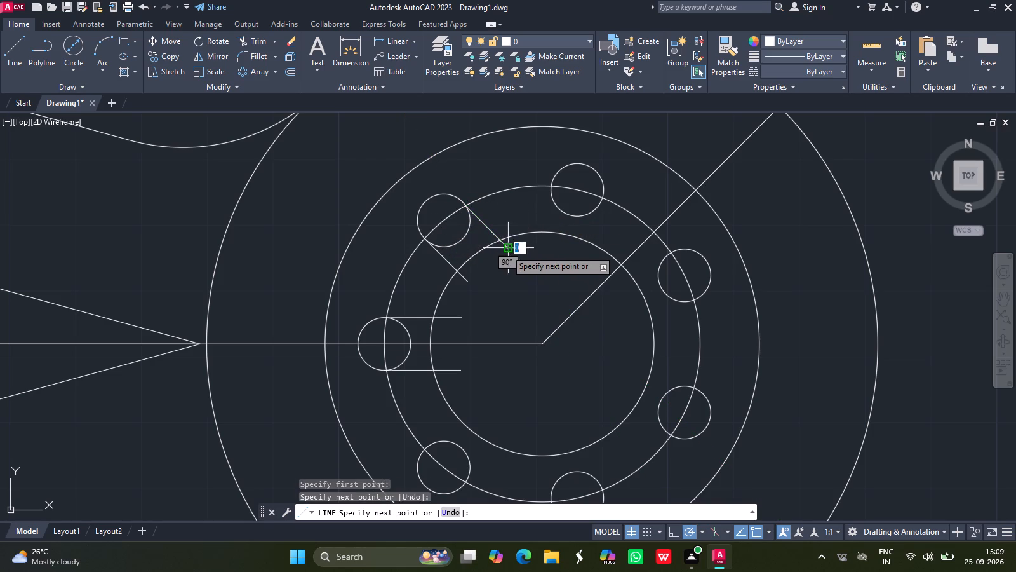
Draw a vertical line from the top small circle's left crossing with the middle circle down to just inside the innermost circle.
{"action": "left_click", "coordinate": [17, 53]}
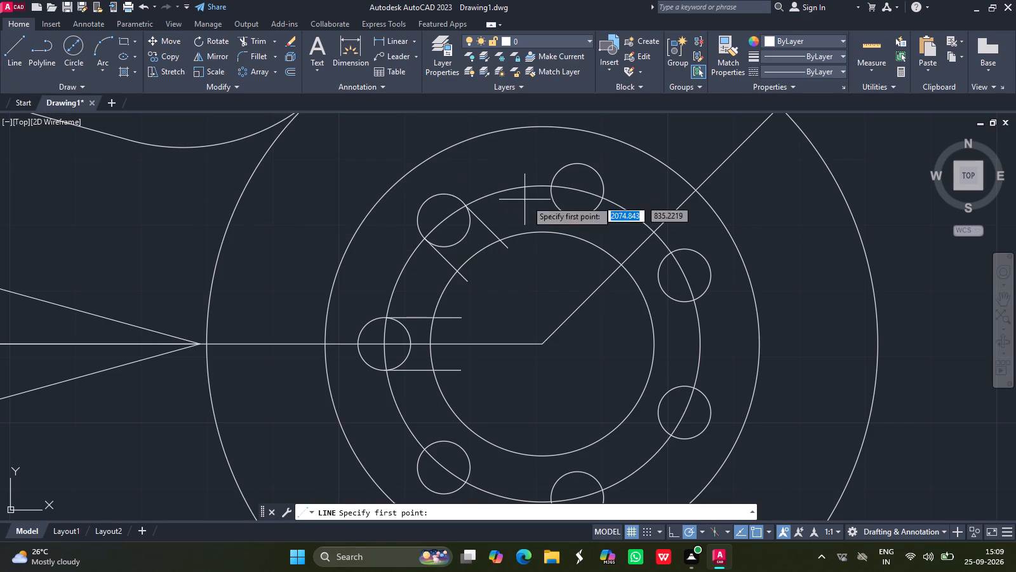
{"action": "left_click_drag", "start_coordinate": [552, 187], "coordinate": [535, 242]}
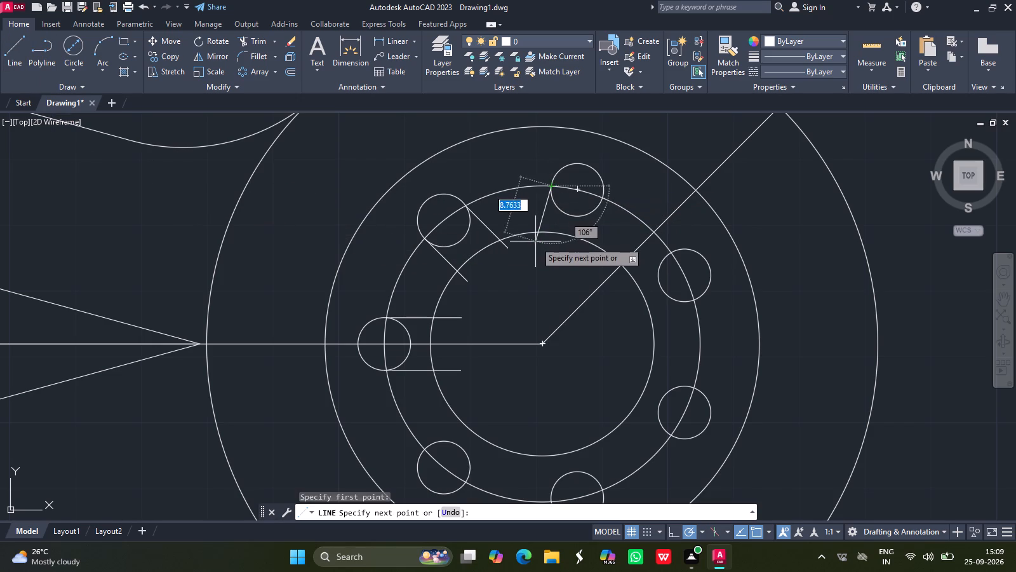
{"action": "left_click_drag", "start_coordinate": [535, 242], "coordinate": [545, 250]}
{"action": "left_click", "coordinate": [545, 250]}
{"action": "key", "text": "Return"}
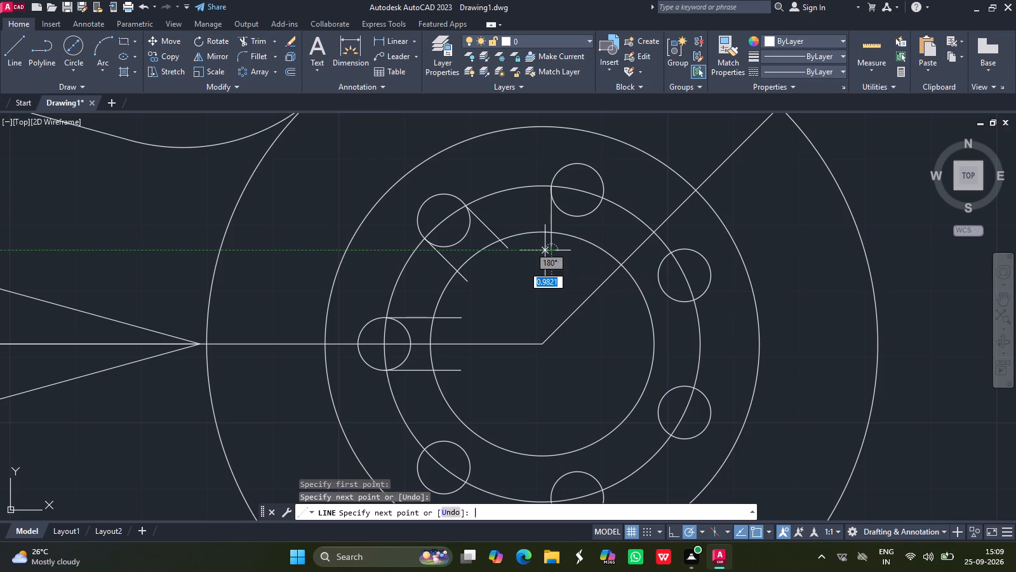
Draw a vertical line about 9.83 long from the top small circle's right crossing with the middle circle down into the innermost circle.
{"action": "left_click", "coordinate": [6, 40]}
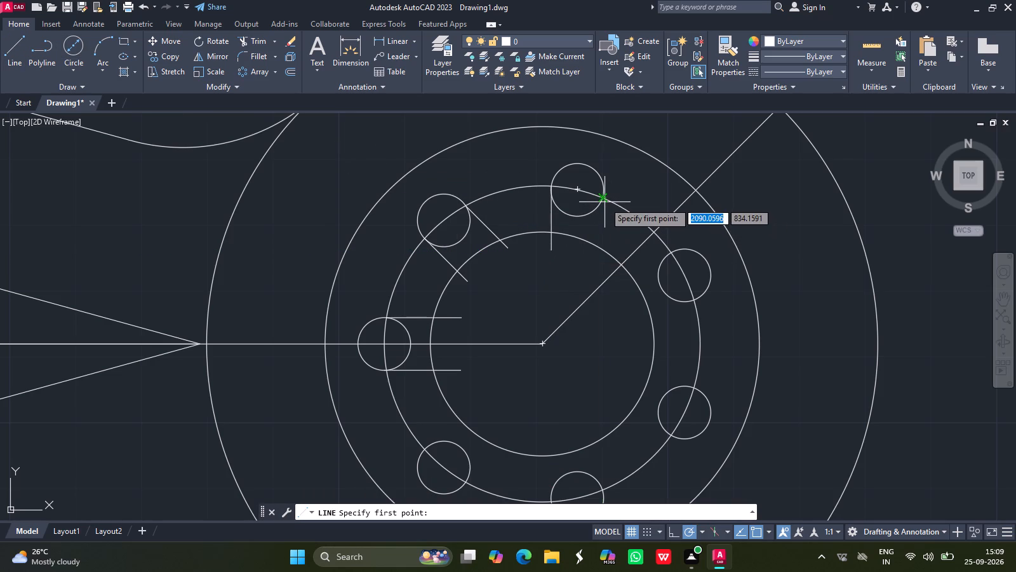
{"action": "left_click_drag", "start_coordinate": [603, 200], "coordinate": [595, 268]}
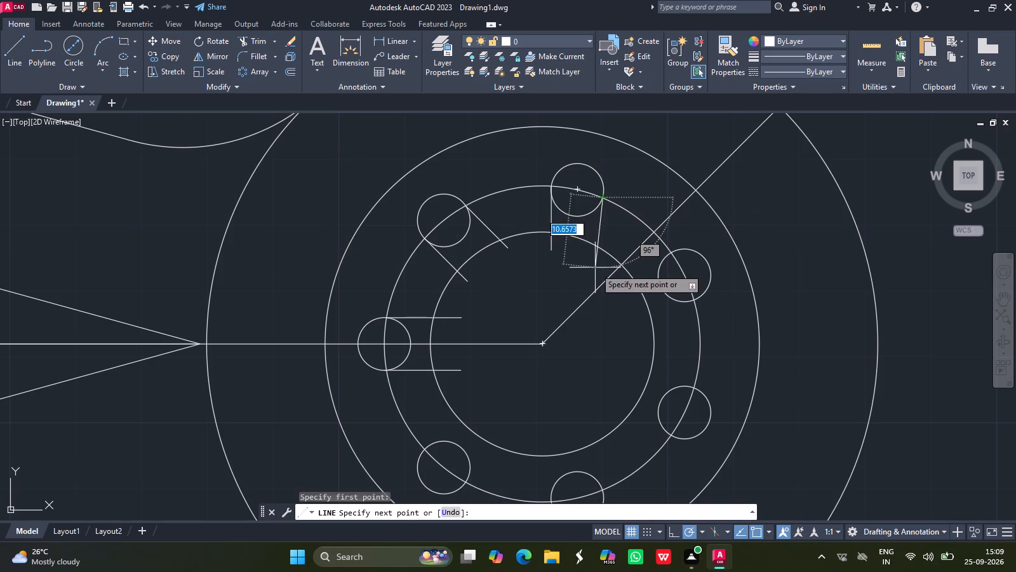
{"action": "left_click_drag", "start_coordinate": [595, 268], "coordinate": [603, 262]}
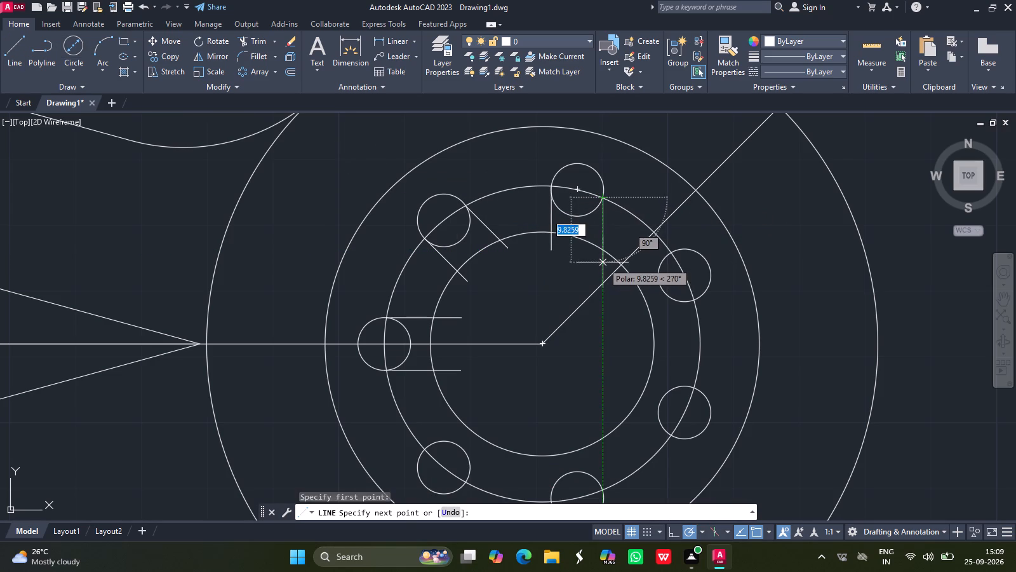
{"action": "left_click", "coordinate": [603, 262]}
{"action": "key", "text": "Return"}
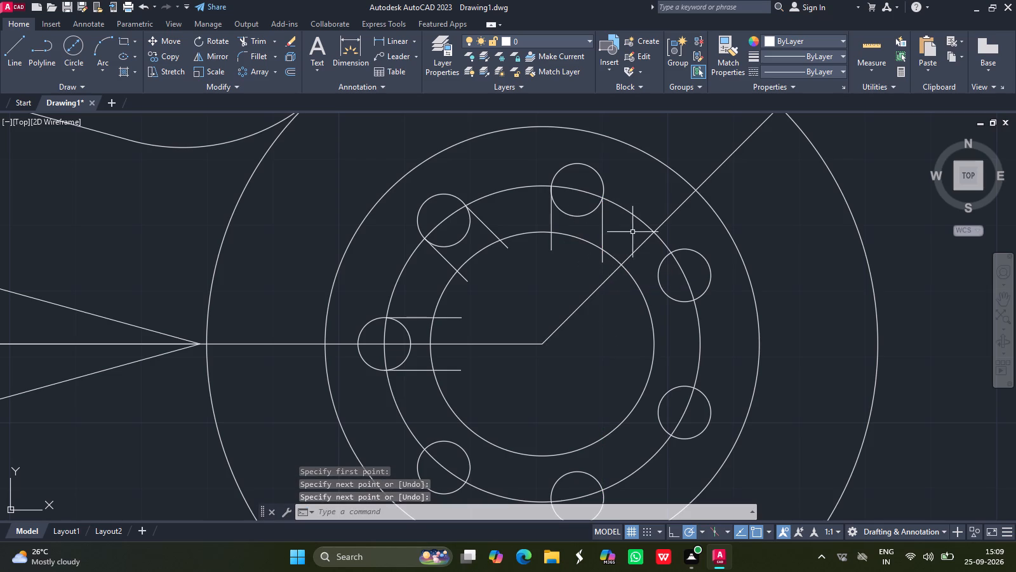
Draw a 45° line down and to the left from the upper-right small circle's upper crossing with the middle circle into the innermost circle.
{"action": "left_click", "coordinate": [14, 43]}
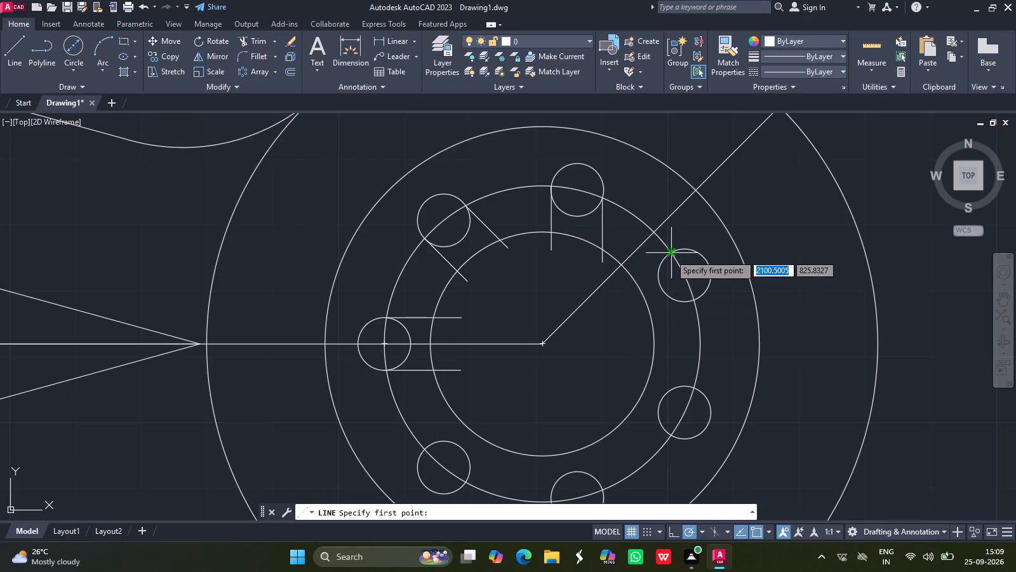
{"action": "left_click_drag", "start_coordinate": [670, 254], "coordinate": [627, 291]}
{"action": "left_click", "coordinate": [627, 291]}
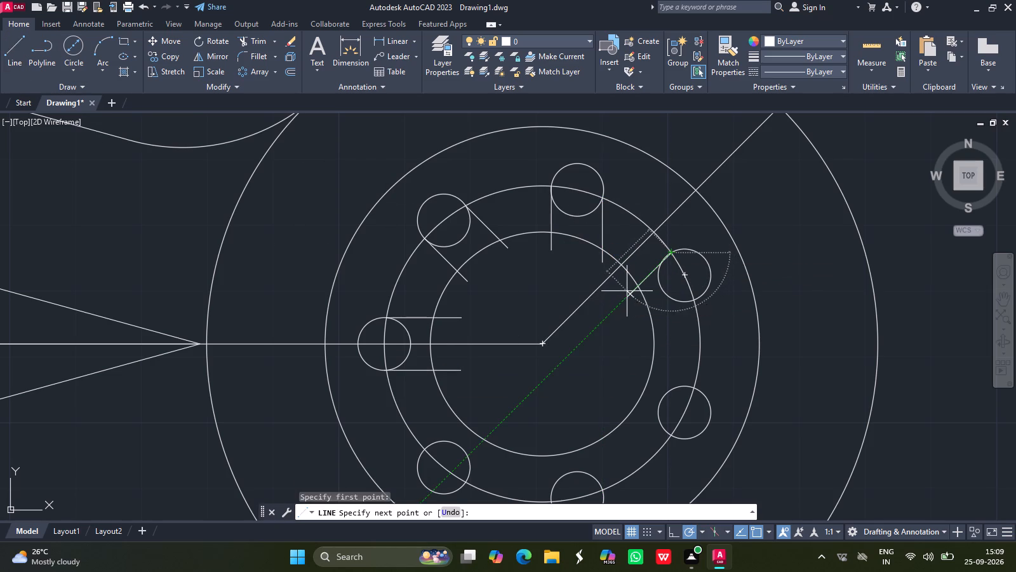
{"action": "key", "text": "Return"}
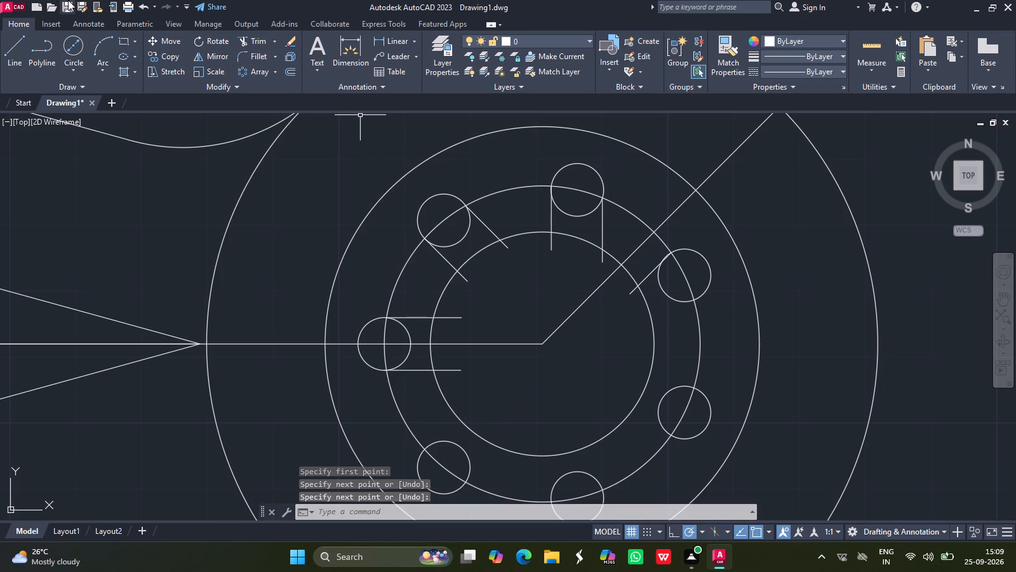
Draw a second slot-side line from the upper-right small circle toward the innermost circle.
{"action": "left_click", "coordinate": [18, 46]}
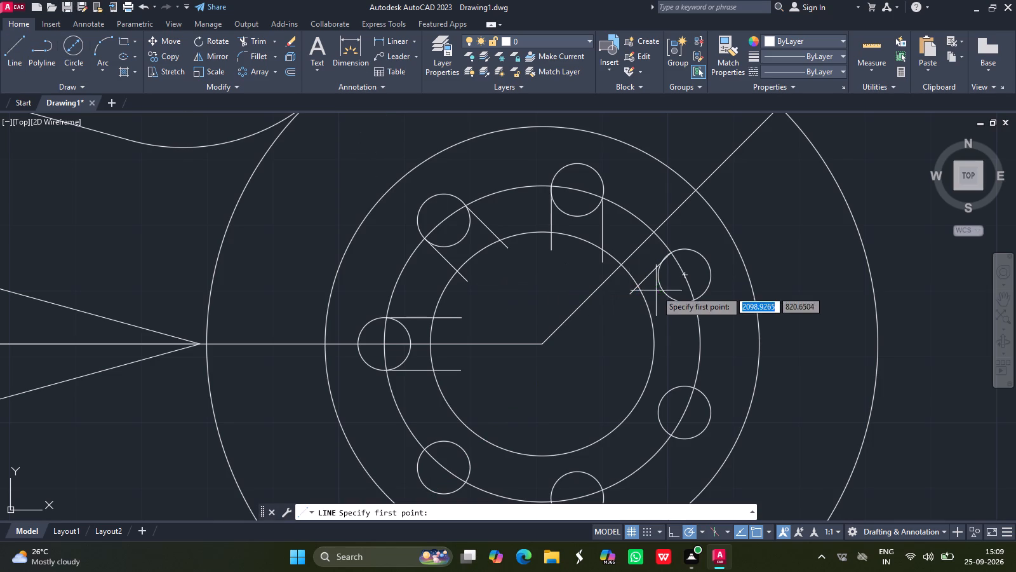
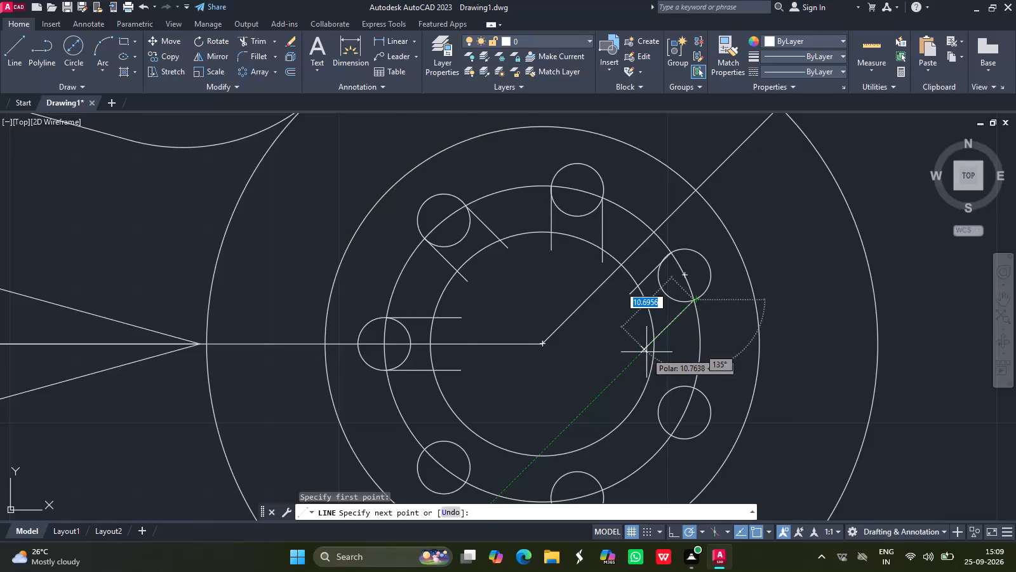
Finish the upper-right small circle's second slot-side line at 45° down and to the left, about 10.8 long.
{"action": "left_click", "coordinate": [646, 352]}
{"action": "key", "text": "Return"}
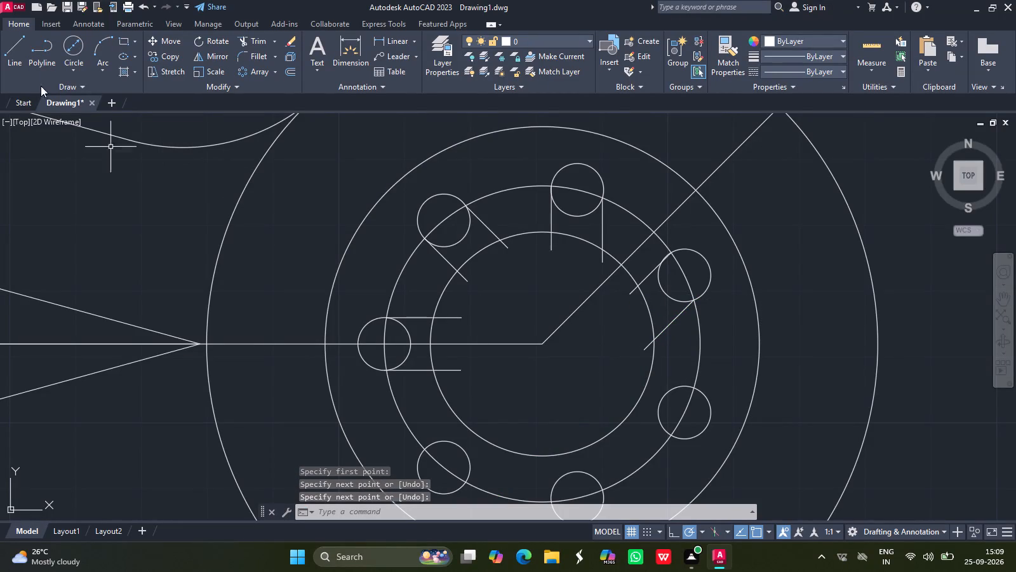
Draw two parallel 135° slot-side lines from the lower-right small circle's crossings with the middle circle into the innermost circle, the upper about 11.5 long.
{"action": "left_click", "coordinate": [19, 51]}
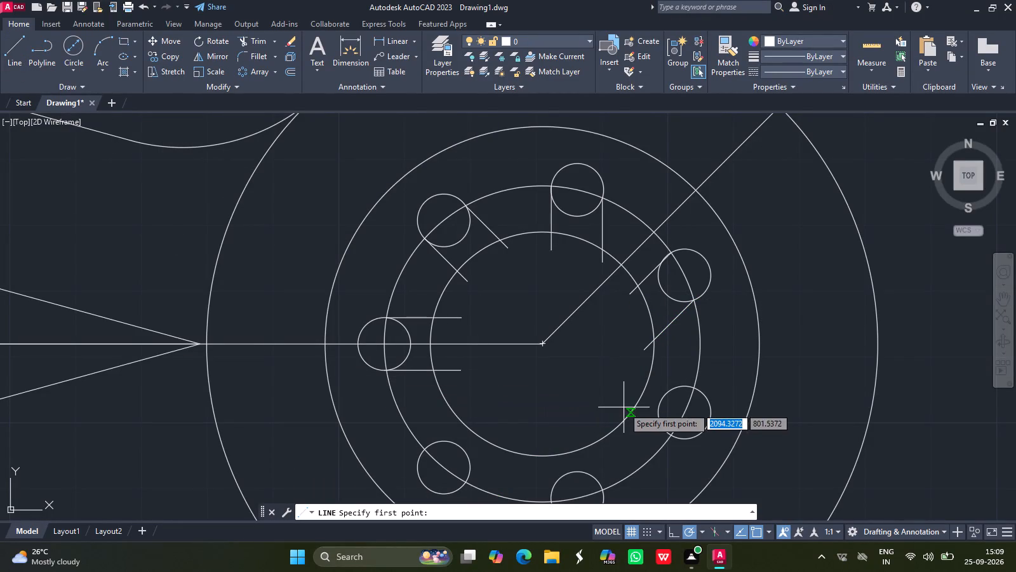
{"action": "left_click_drag", "start_coordinate": [669, 435], "coordinate": [618, 412]}
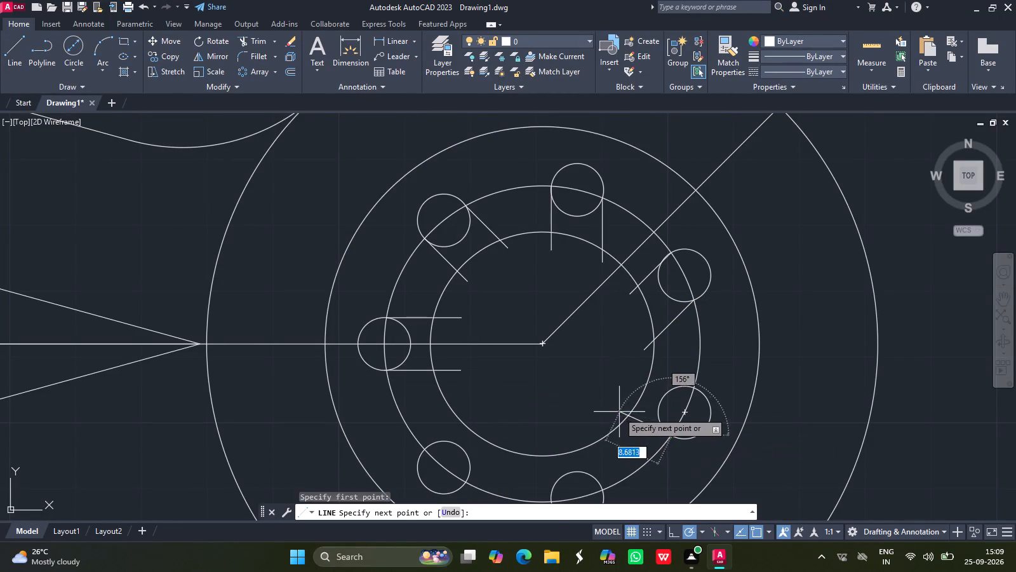
{"action": "left_click_drag", "start_coordinate": [618, 412], "coordinate": [573, 406]}
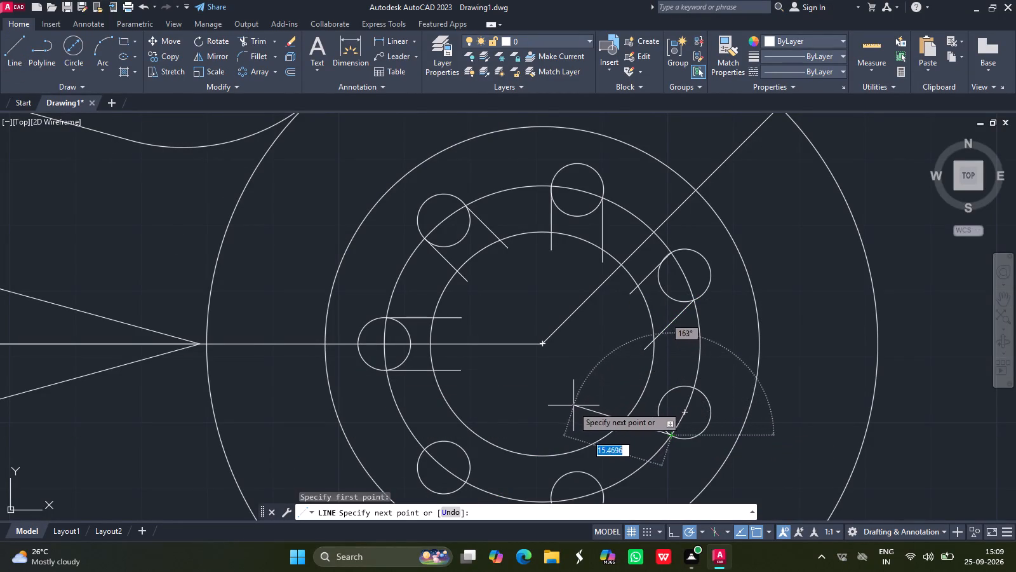
{"action": "left_click_drag", "start_coordinate": [573, 406], "coordinate": [612, 371]}
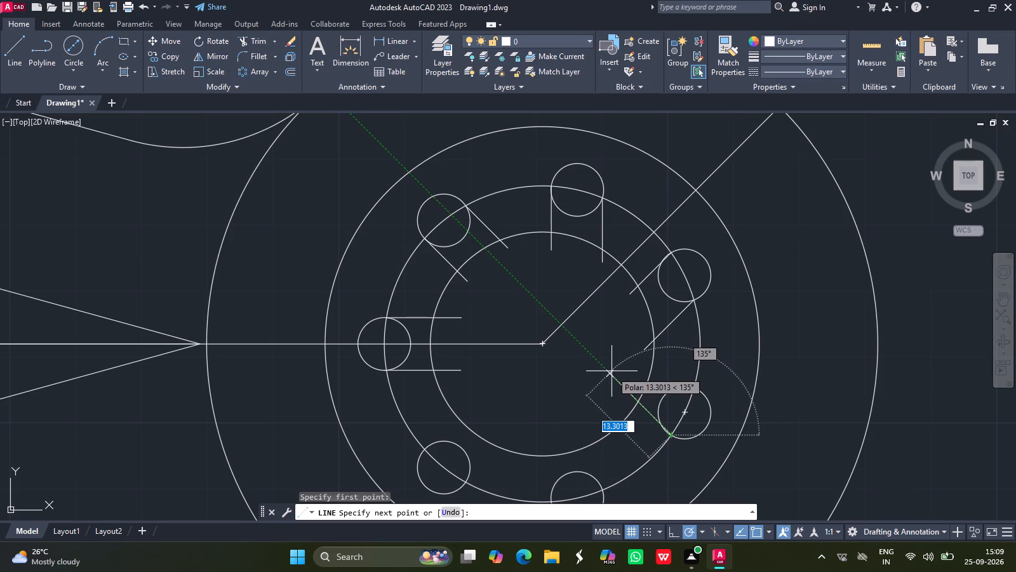
{"action": "left_click_drag", "start_coordinate": [612, 371], "coordinate": [626, 387]}
{"action": "left_click", "coordinate": [626, 387]}
{"action": "key", "text": "Return"}
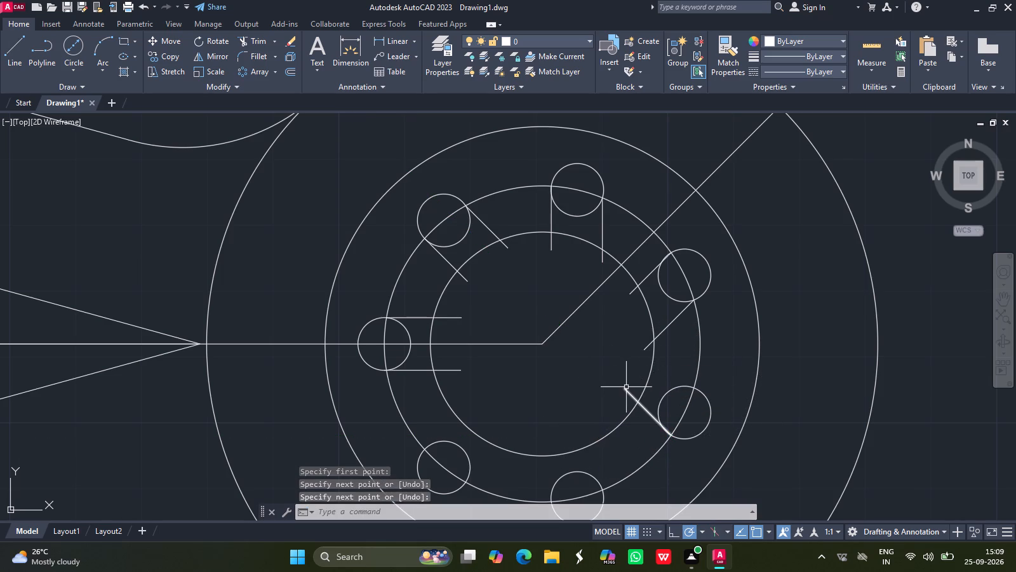
{"action": "left_click", "coordinate": [12, 40]}
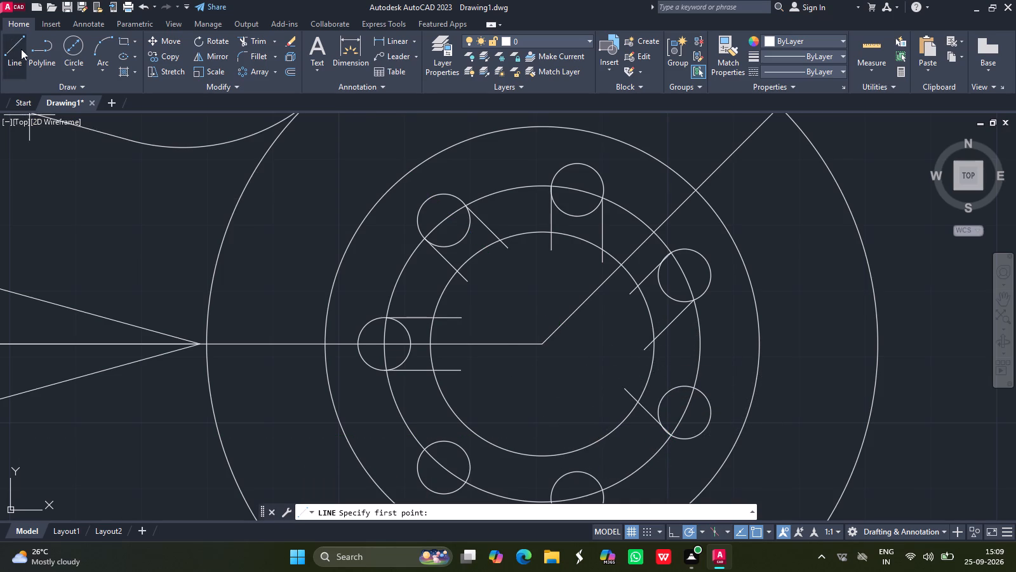
{"action": "left_click", "coordinate": [691, 390]}
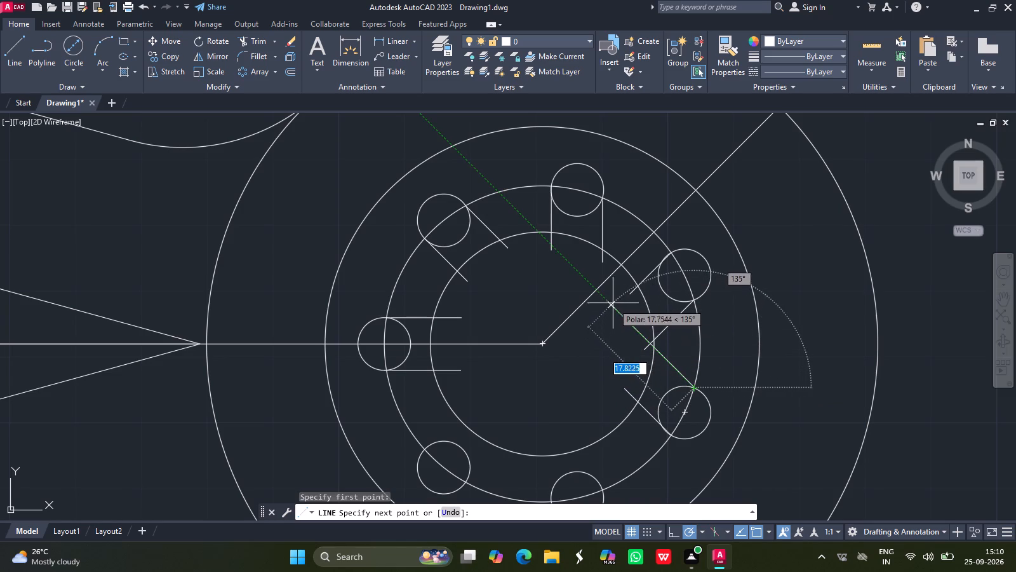
{"action": "left_click", "coordinate": [643, 332]}
{"action": "key", "text": "Return"}
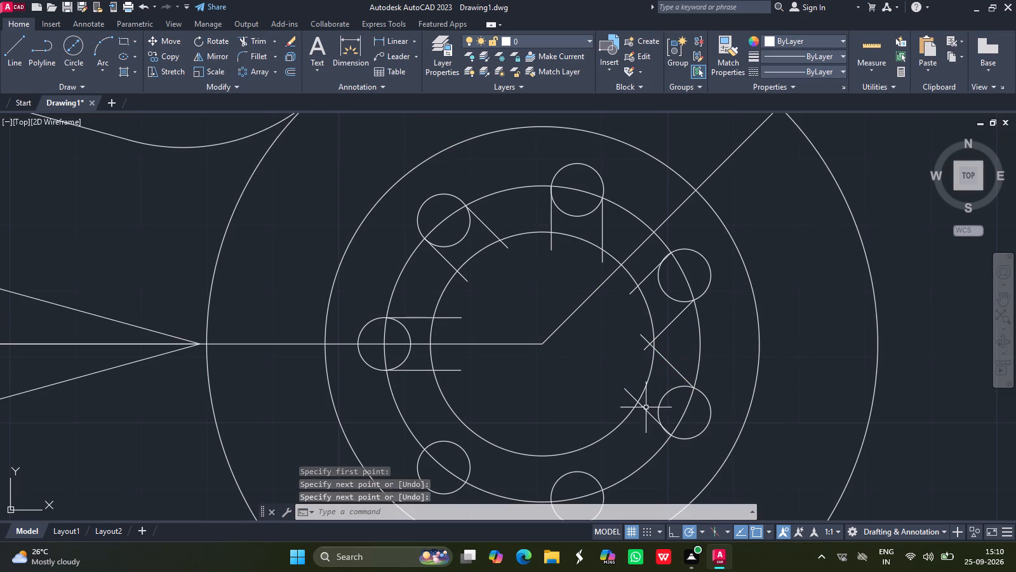
Draw two slot-side lines up and to the right from the lower-left small circle's middle-circle crossings, the first at 45° and about 9.8 long.
{"action": "left_click", "coordinate": [999, 302]}
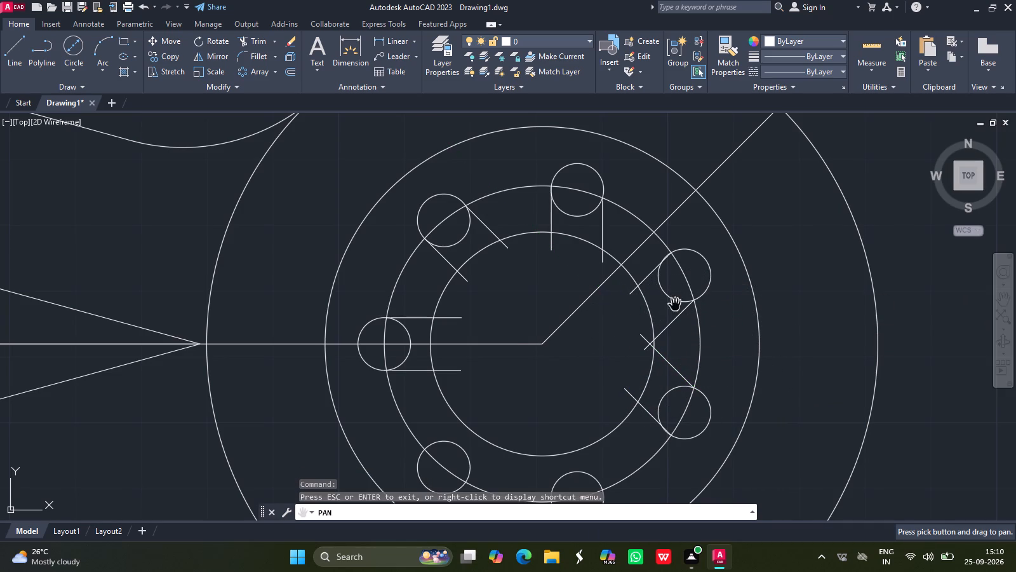
{"action": "left_click_drag", "start_coordinate": [501, 339], "coordinate": [482, 233]}
{"action": "key", "text": "Escape"}
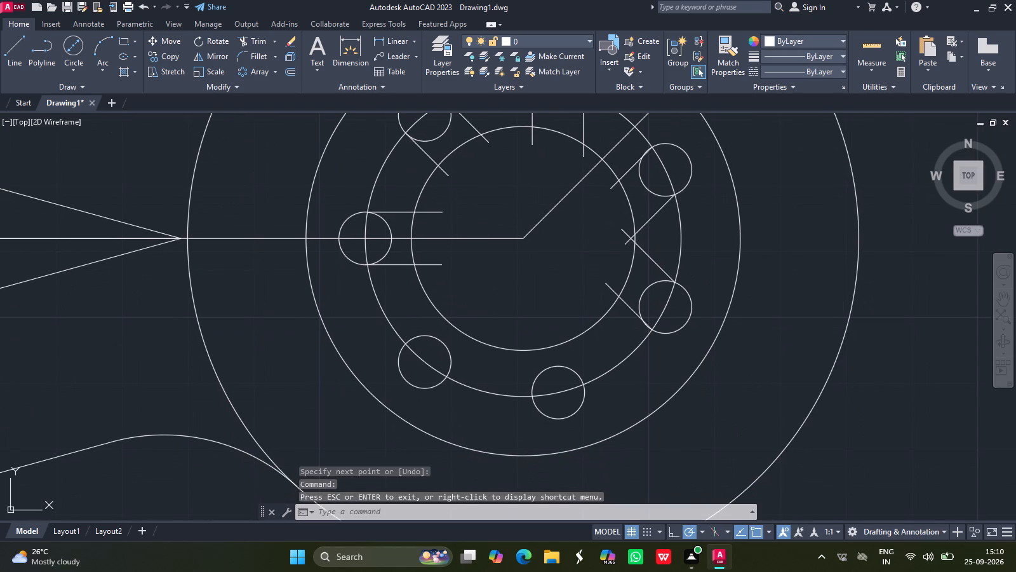
{"action": "left_click", "coordinate": [16, 48]}
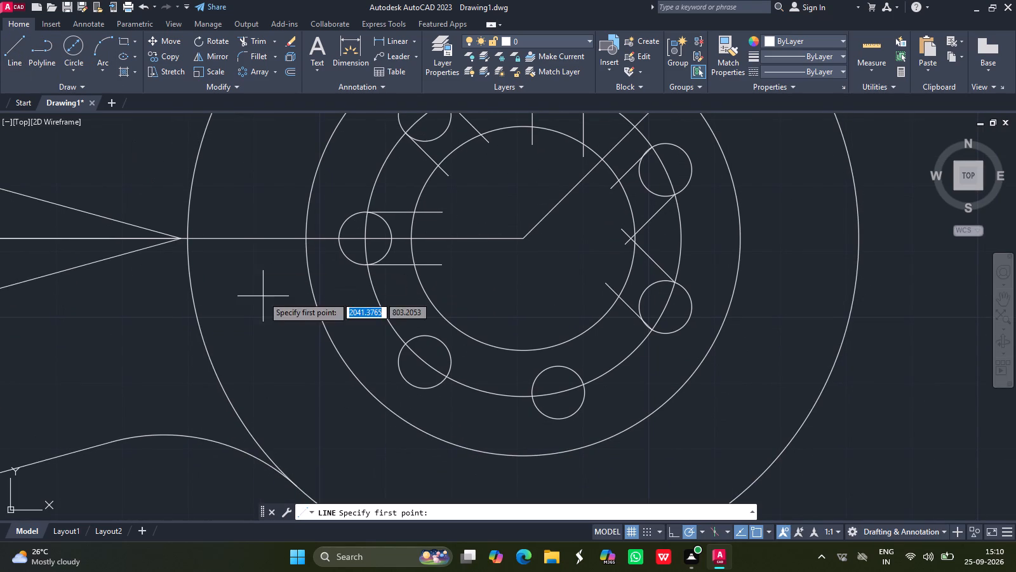
{"action": "left_click", "coordinate": [406, 341]}
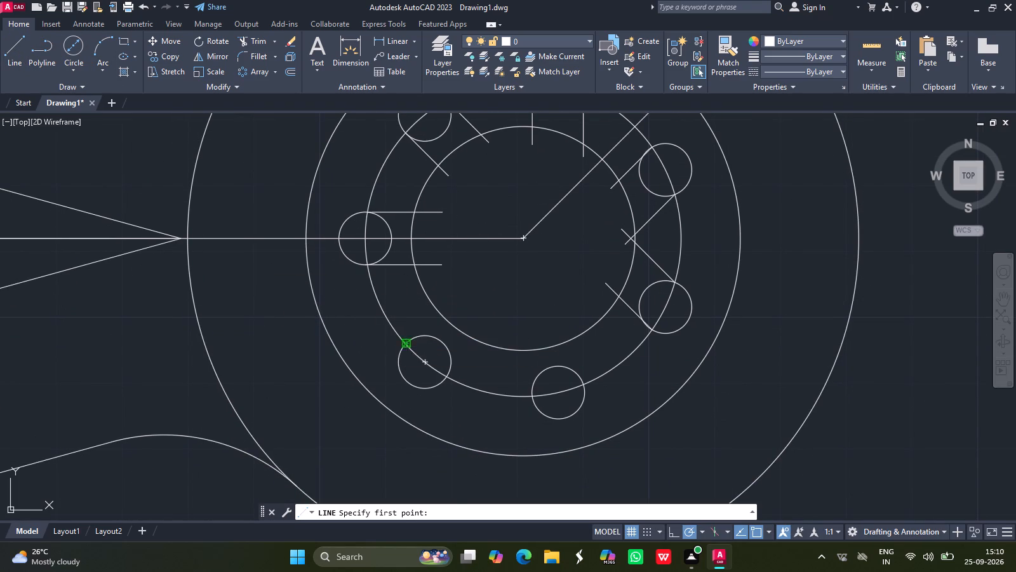
{"action": "left_click", "coordinate": [453, 301]}
{"action": "key", "text": "Return"}
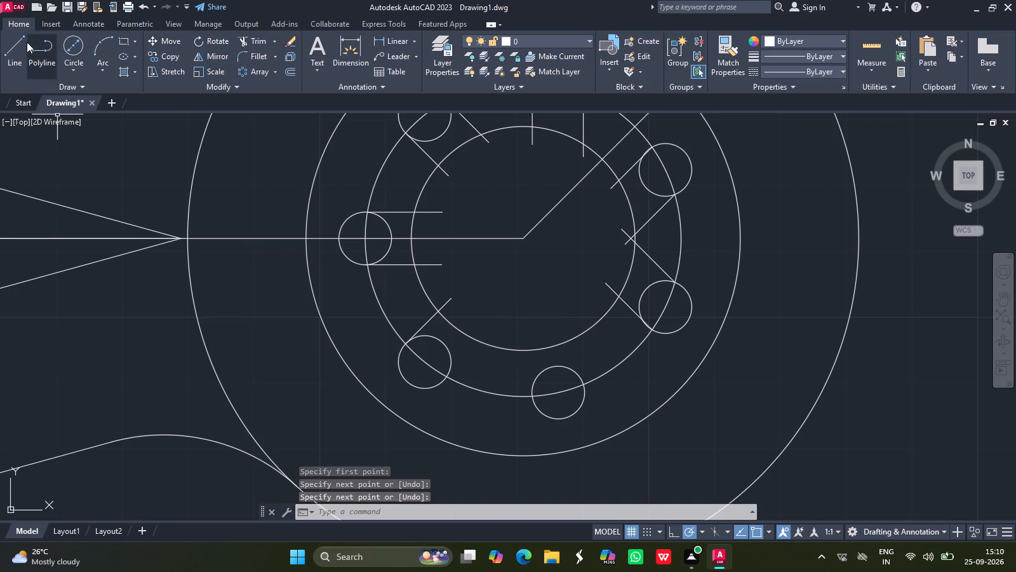
{"action": "left_click", "coordinate": [15, 47]}
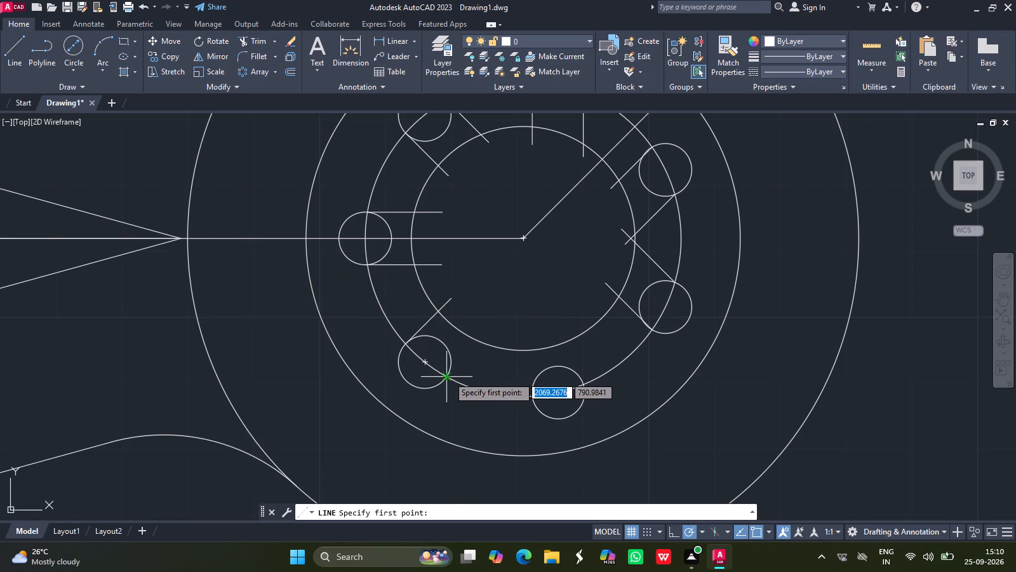
{"action": "left_click_drag", "start_coordinate": [448, 376], "coordinate": [495, 325]}
{"action": "left_click", "coordinate": [495, 325]}
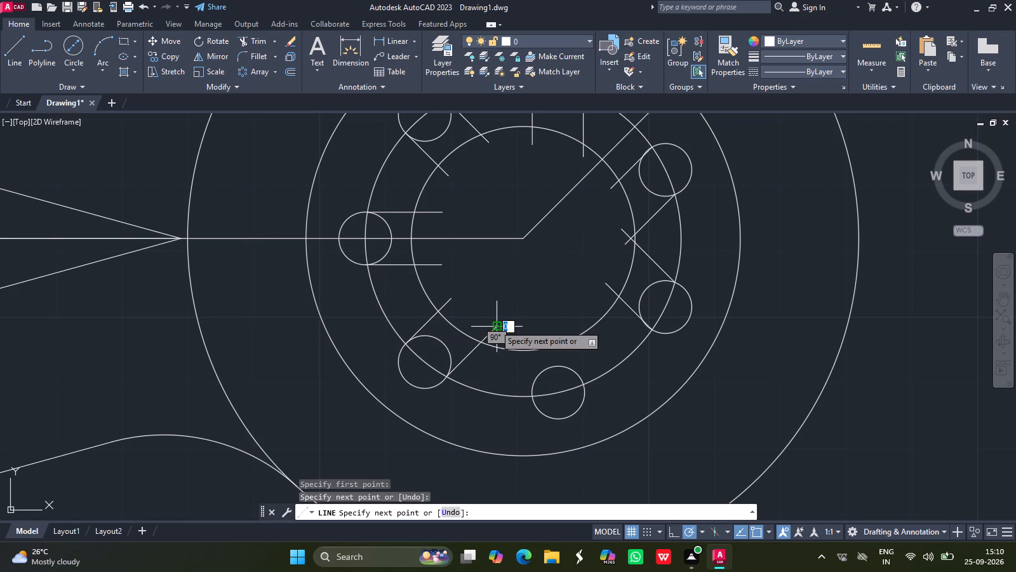
{"action": "key", "text": "Return"}
Draw two vertical slot-side lines from the bottom small circle's left and right crossings with the middle circle up into the innermost circle.
{"action": "left_click", "coordinate": [20, 43]}
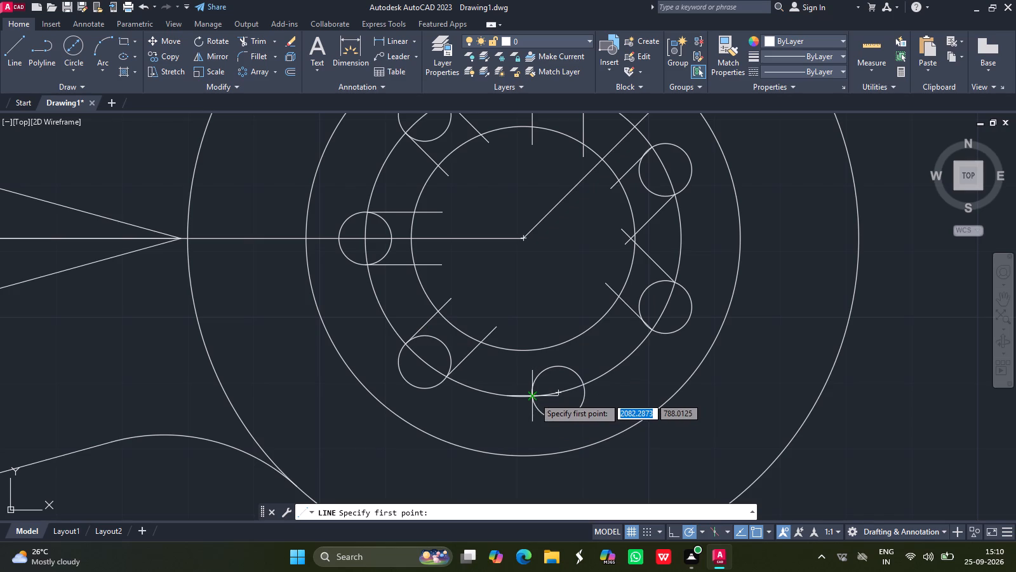
{"action": "left_click_drag", "start_coordinate": [534, 397], "coordinate": [527, 327]}
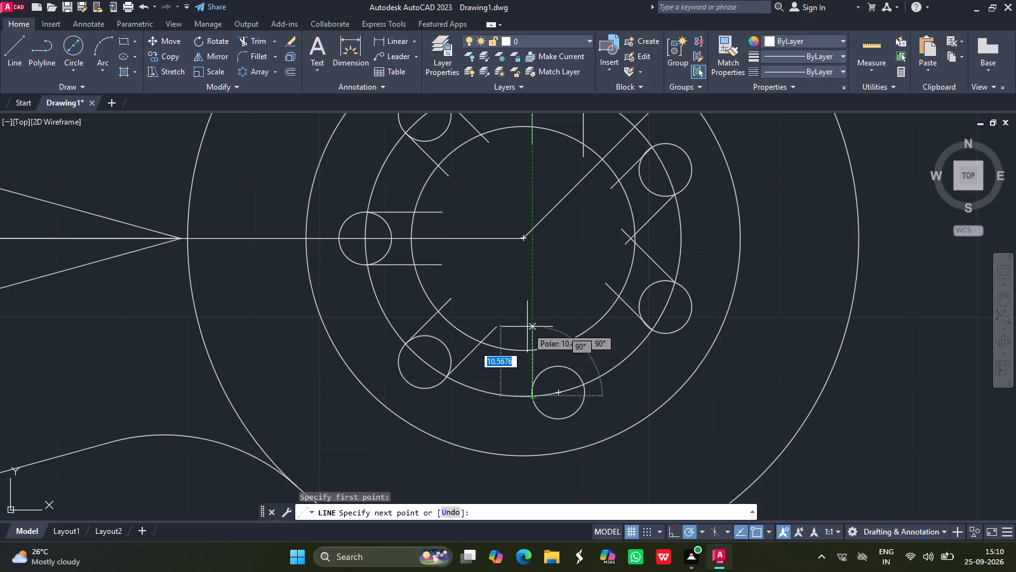
{"action": "left_click_drag", "start_coordinate": [527, 327], "coordinate": [529, 333]}
{"action": "left_click", "coordinate": [529, 333]}
{"action": "key", "text": "Return"}
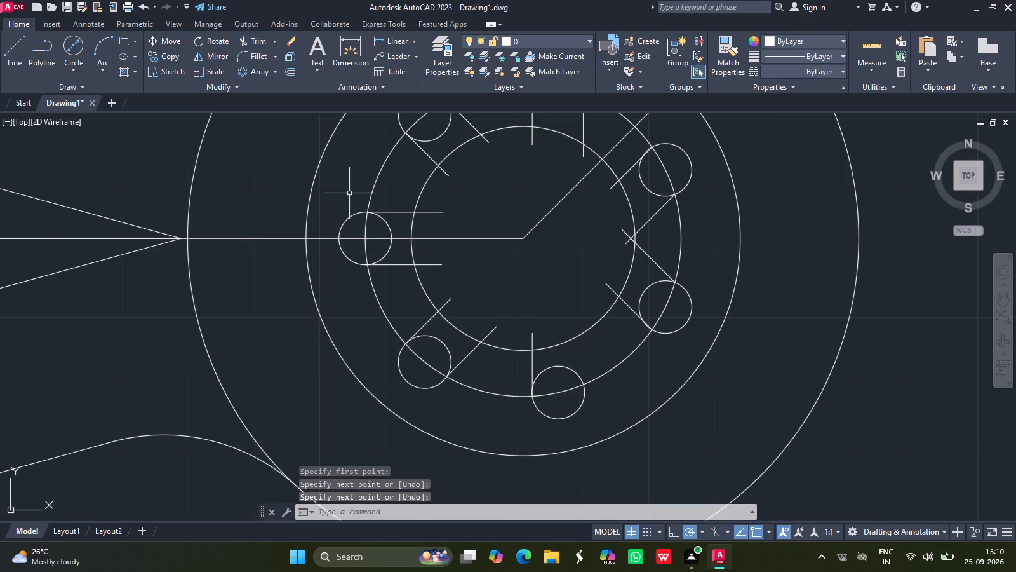
{"action": "left_click", "coordinate": [7, 43]}
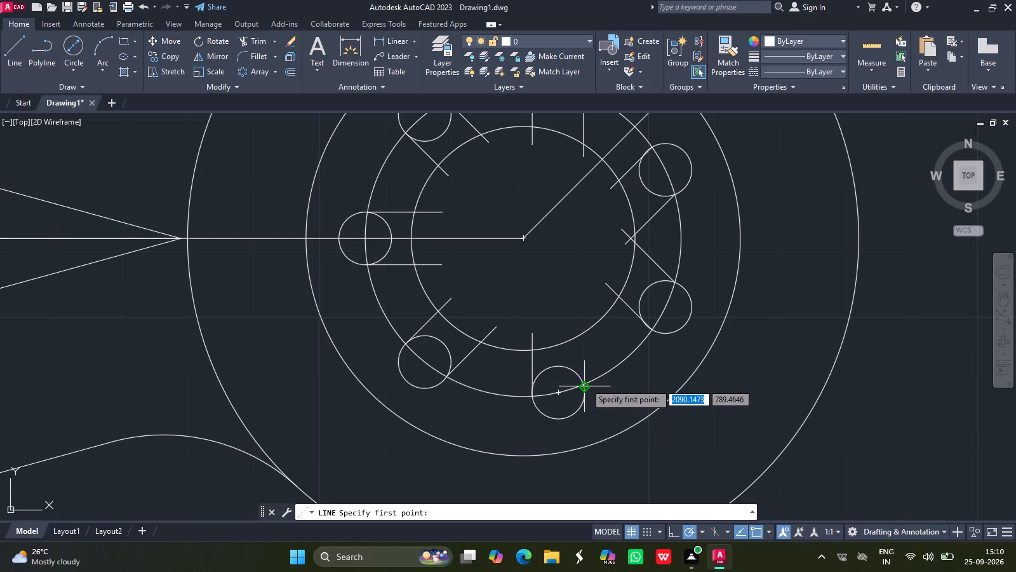
{"action": "left_click_drag", "start_coordinate": [586, 384], "coordinate": [568, 316]}
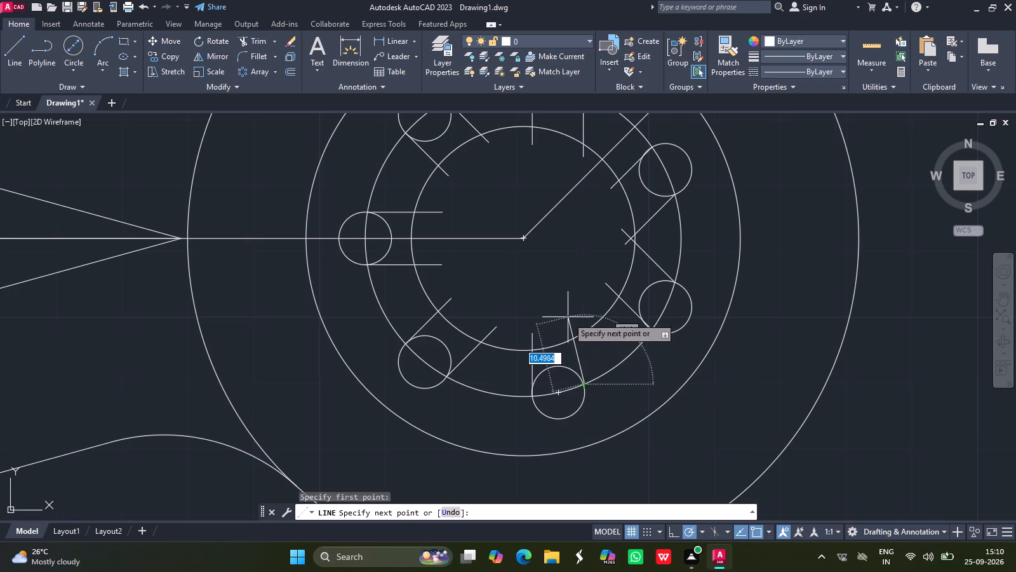
{"action": "left_click_drag", "start_coordinate": [568, 316], "coordinate": [580, 305]}
{"action": "left_click", "coordinate": [580, 305]}
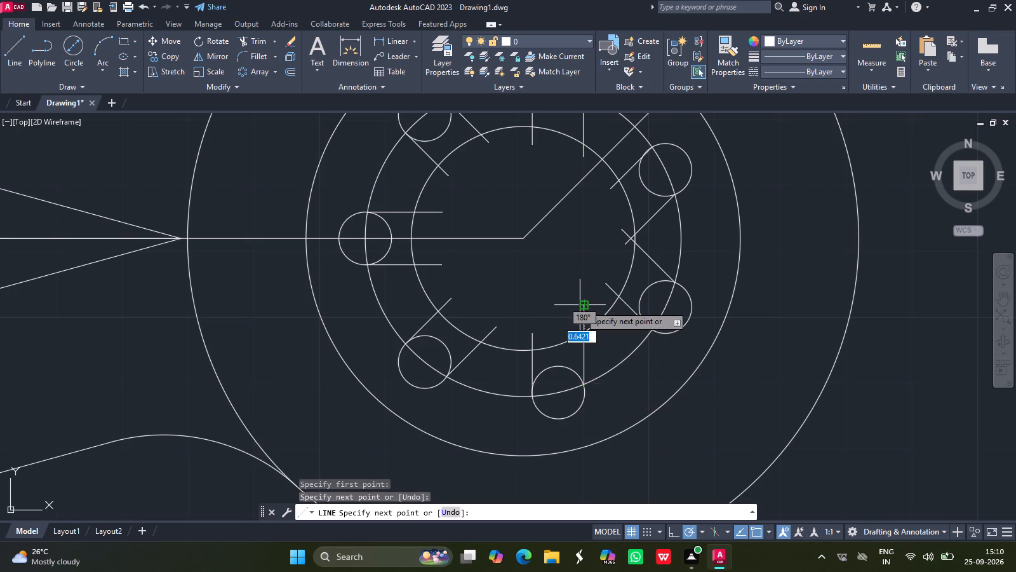
{"action": "key", "text": "Return"}
Trim the slot-side line ends inside the innermost circle at the left, lower-left, bottom and lower-right slots and the upper-right slot's lower side.
{"action": "scroll", "coordinate": [495, 272], "scroll_direction": "down", "scroll_amount": 1, "text": "ctrl"}
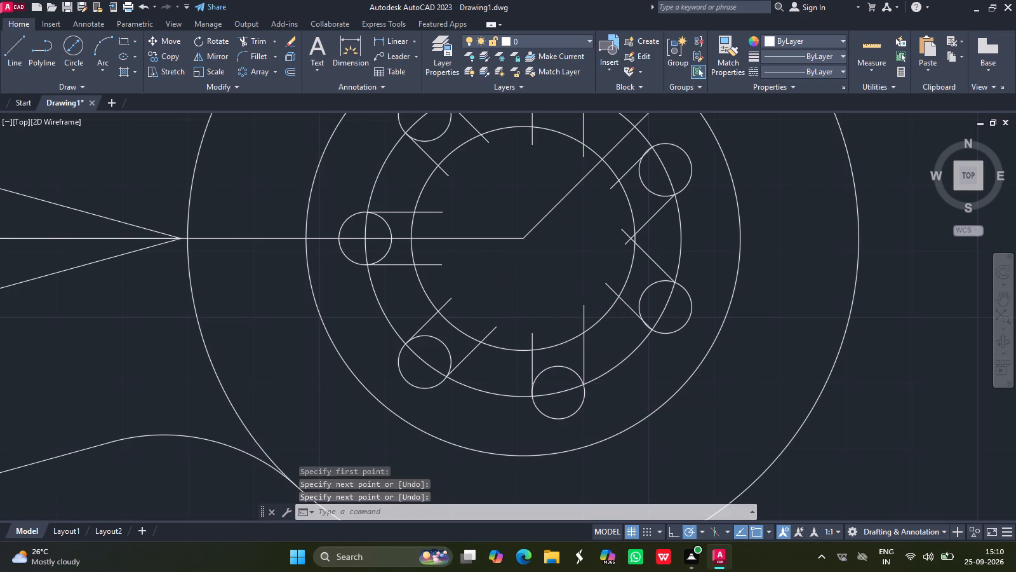
{"action": "left_click", "coordinate": [256, 38]}
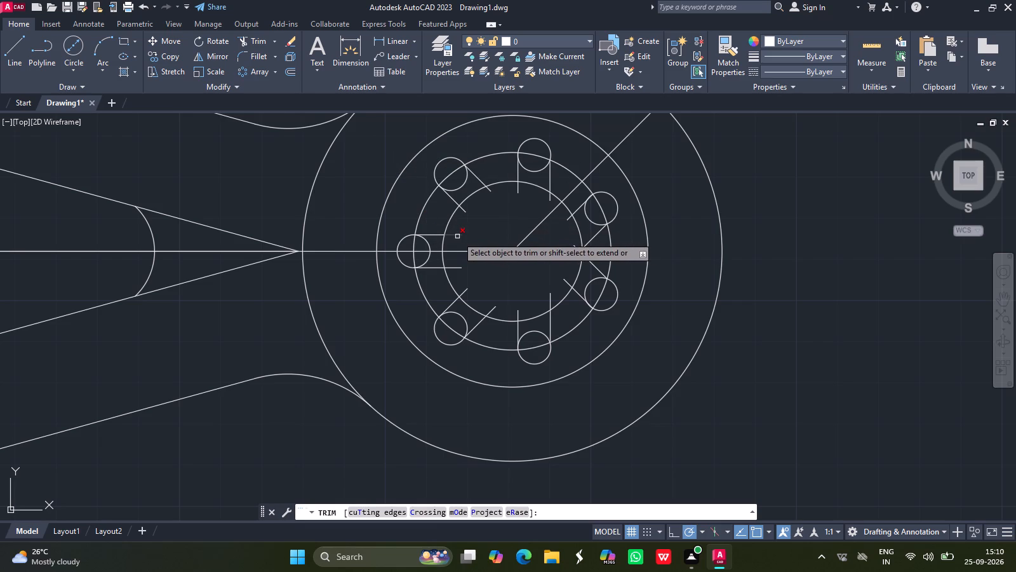
{"action": "left_click_drag", "start_coordinate": [457, 235], "coordinate": [455, 269]}
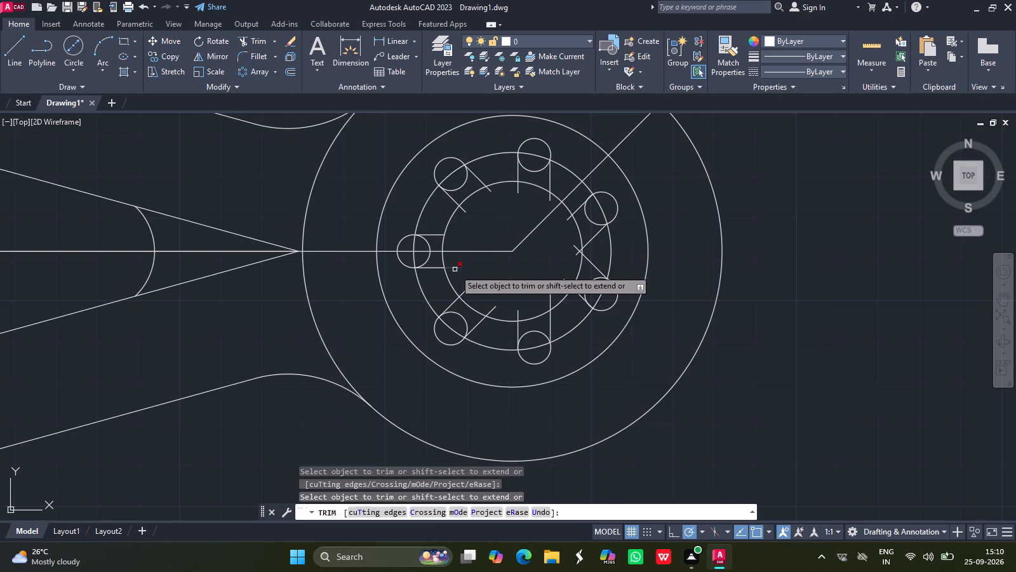
{"action": "left_click_drag", "start_coordinate": [455, 269], "coordinate": [455, 269]}
{"action": "left_click_drag", "start_coordinate": [455, 269], "coordinate": [465, 292]}
{"action": "left_click_drag", "start_coordinate": [465, 292], "coordinate": [493, 308]}
{"action": "left_click_drag", "start_coordinate": [493, 308], "coordinate": [516, 311]}
{"action": "left_click_drag", "start_coordinate": [516, 311], "coordinate": [549, 299]}
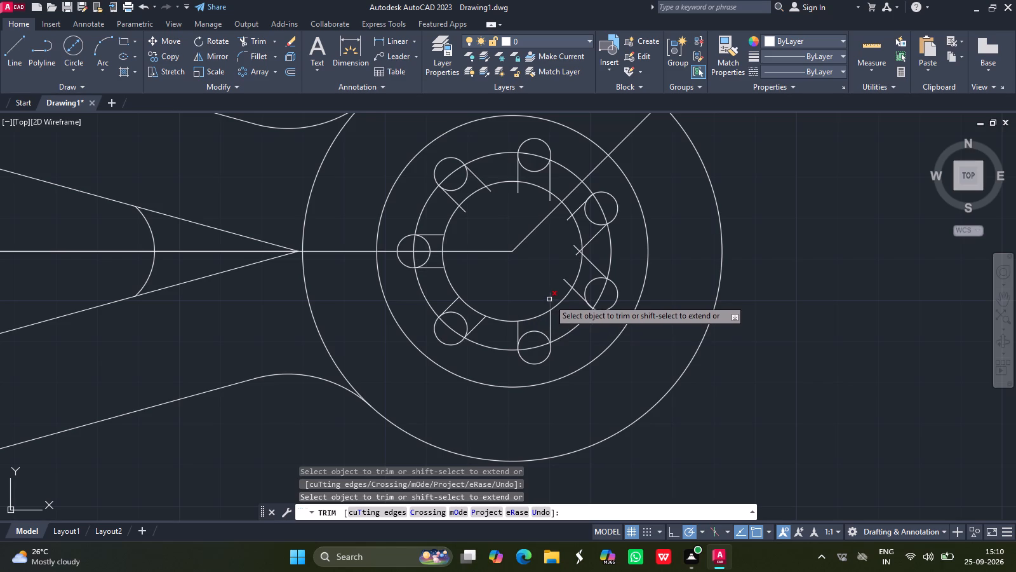
{"action": "left_click_drag", "start_coordinate": [549, 299], "coordinate": [568, 283]}
{"action": "left_click_drag", "start_coordinate": [568, 283], "coordinate": [574, 254]}
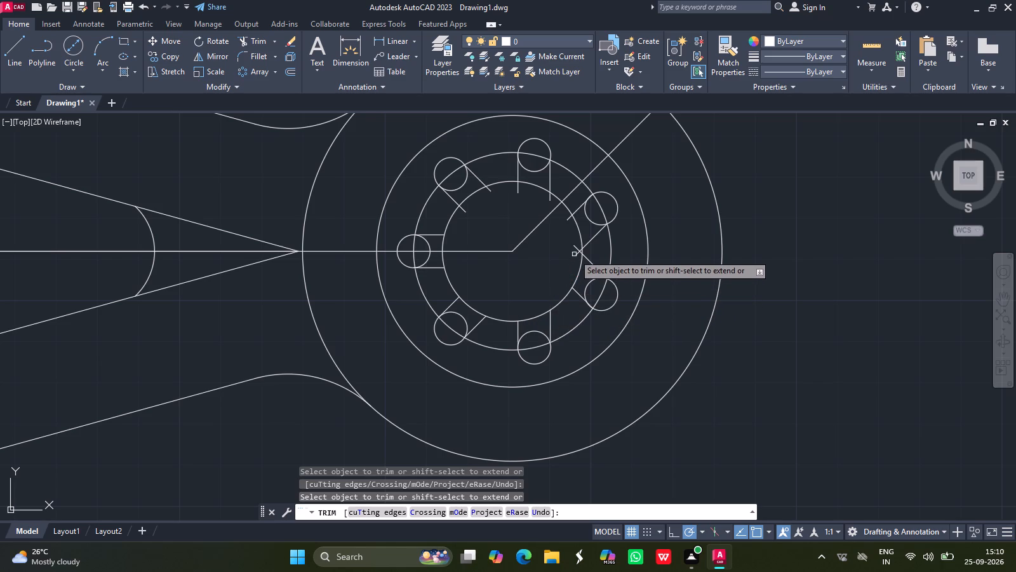
{"action": "left_click_drag", "start_coordinate": [574, 254], "coordinate": [575, 252]}
{"action": "left_click", "coordinate": [575, 252]}
{"action": "left_click", "coordinate": [575, 250]}
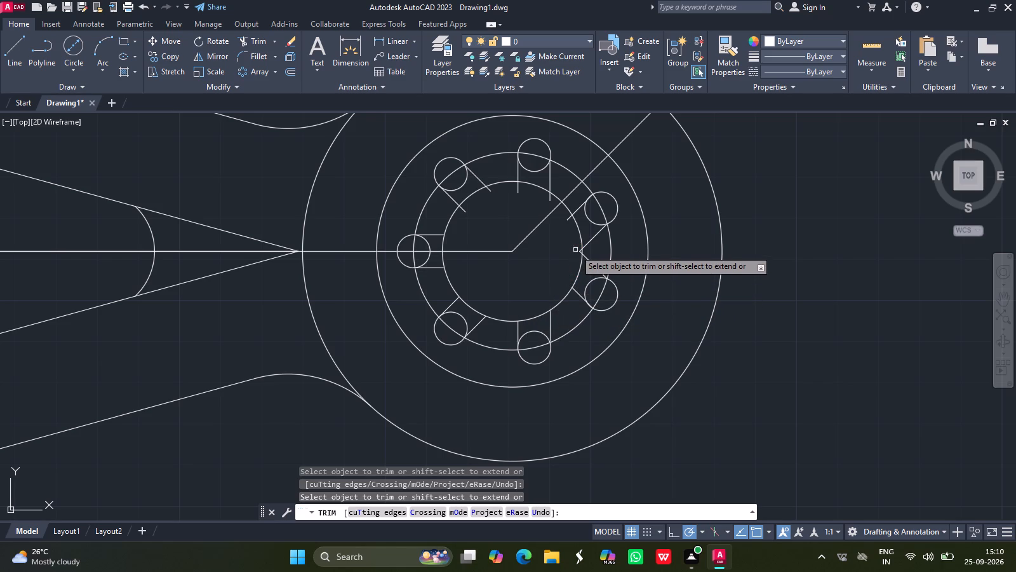
{"action": "left_click", "coordinate": [578, 252]}
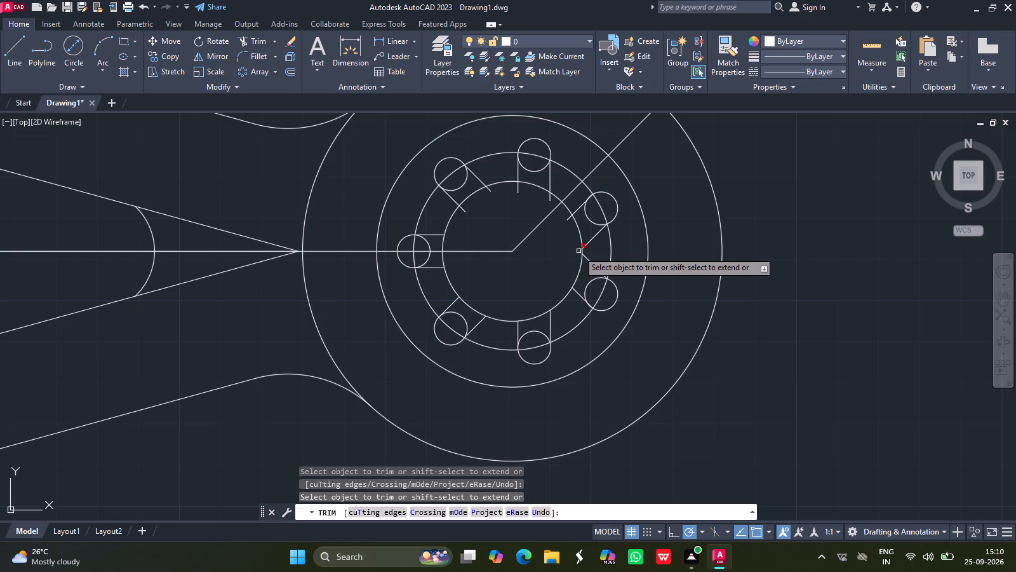
Trim the ends of the top and upper-left slots' side lines that extend inside the innermost circle.
{"action": "left_click_drag", "start_coordinate": [578, 251], "coordinate": [551, 200]}
{"action": "left_click_drag", "start_coordinate": [551, 200], "coordinate": [518, 189]}
{"action": "left_click_drag", "start_coordinate": [518, 189], "coordinate": [470, 192]}
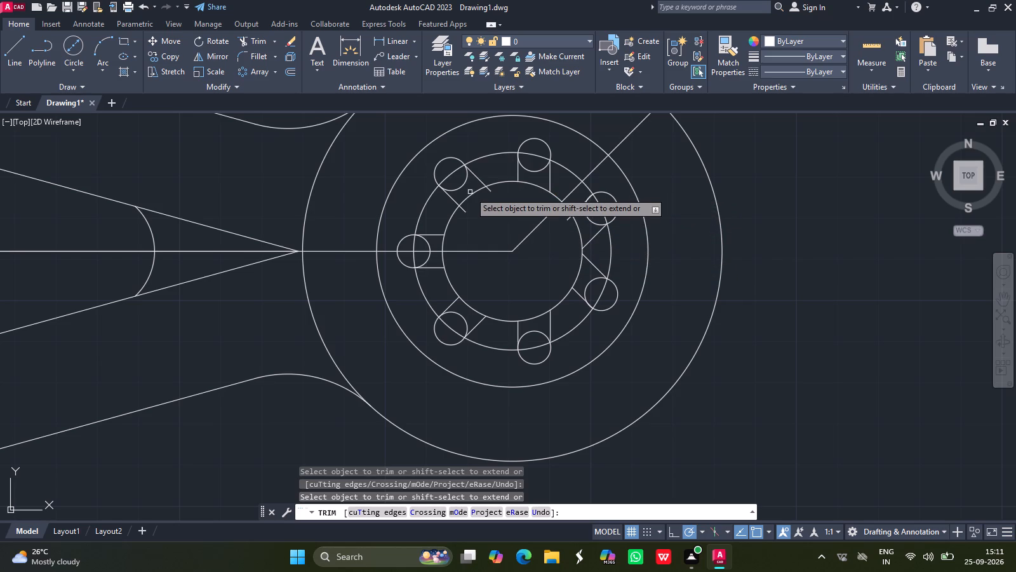
{"action": "left_click_drag", "start_coordinate": [470, 192], "coordinate": [488, 190]}
{"action": "left_click_drag", "start_coordinate": [488, 190], "coordinate": [476, 206]}
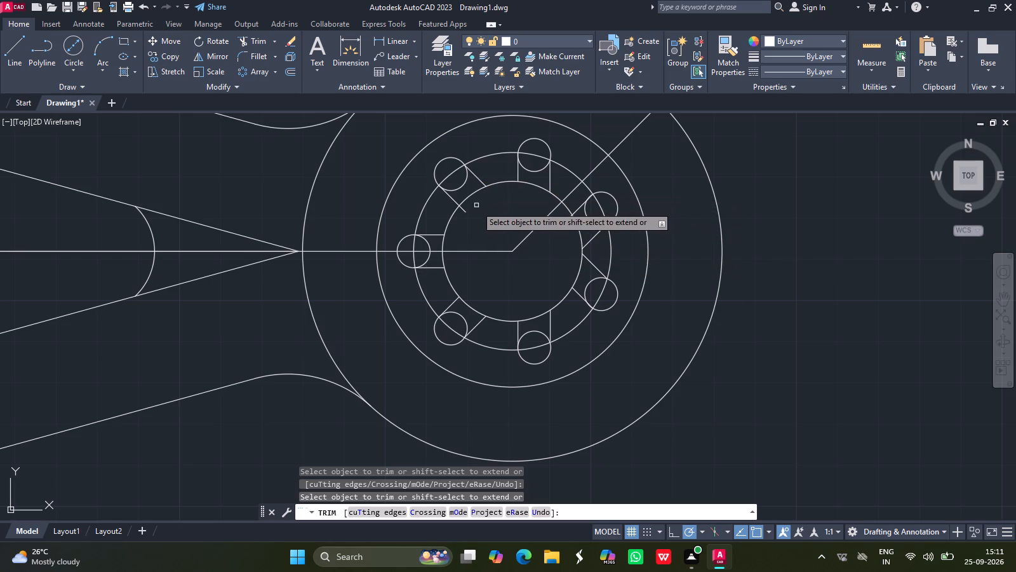
{"action": "left_click_drag", "start_coordinate": [476, 206], "coordinate": [465, 210]}
{"action": "left_click", "coordinate": [465, 210]}
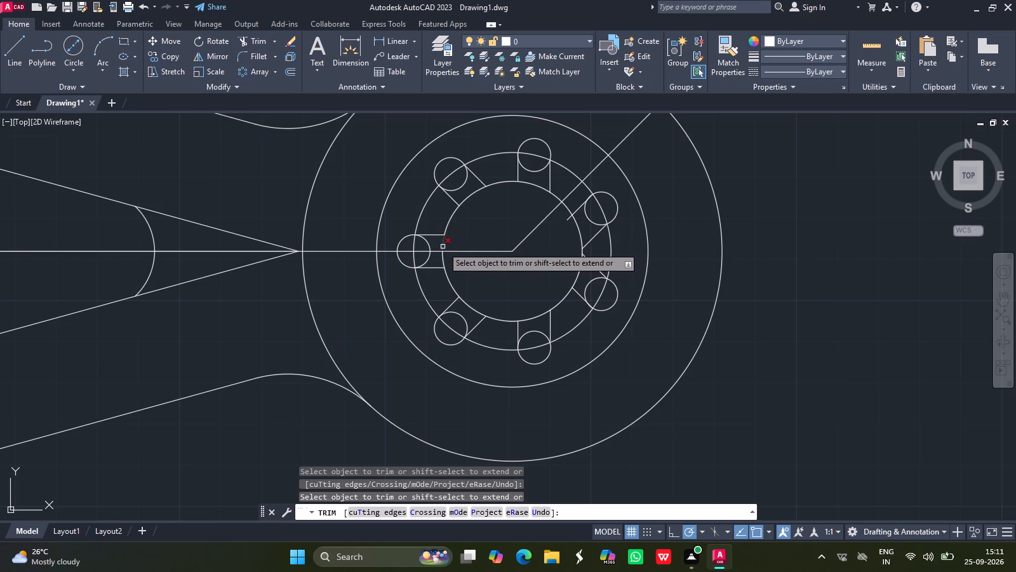
Trim the innermost circle's arcs between the side lines of the left, lower-left, bottom and lower-right slots.
{"action": "left_click_drag", "start_coordinate": [443, 247], "coordinate": [441, 257]}
{"action": "left_click_drag", "start_coordinate": [441, 257], "coordinate": [448, 260]}
{"action": "left_click", "coordinate": [448, 260]}
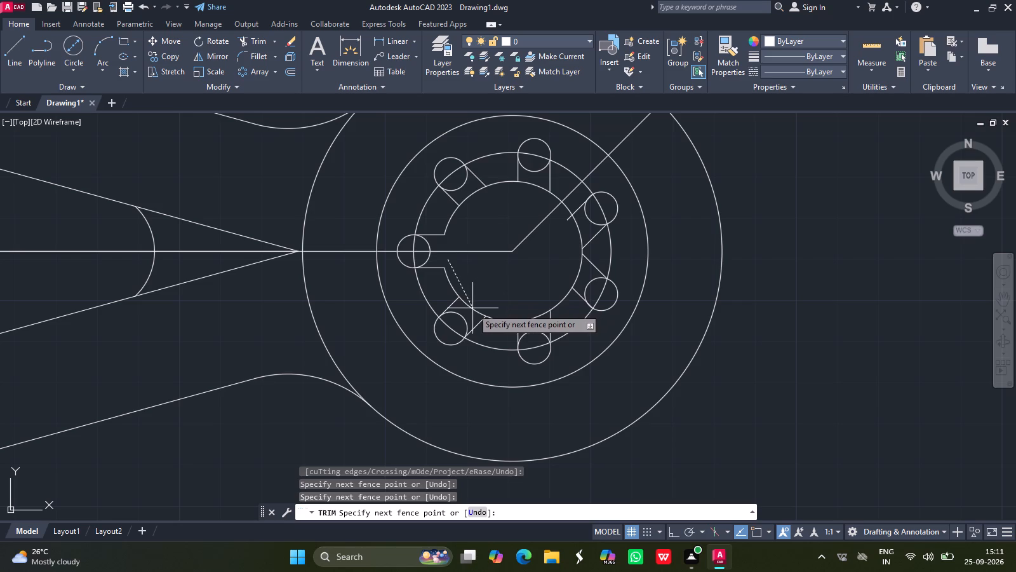
{"action": "left_click", "coordinate": [472, 308]}
{"action": "left_click", "coordinate": [472, 309]}
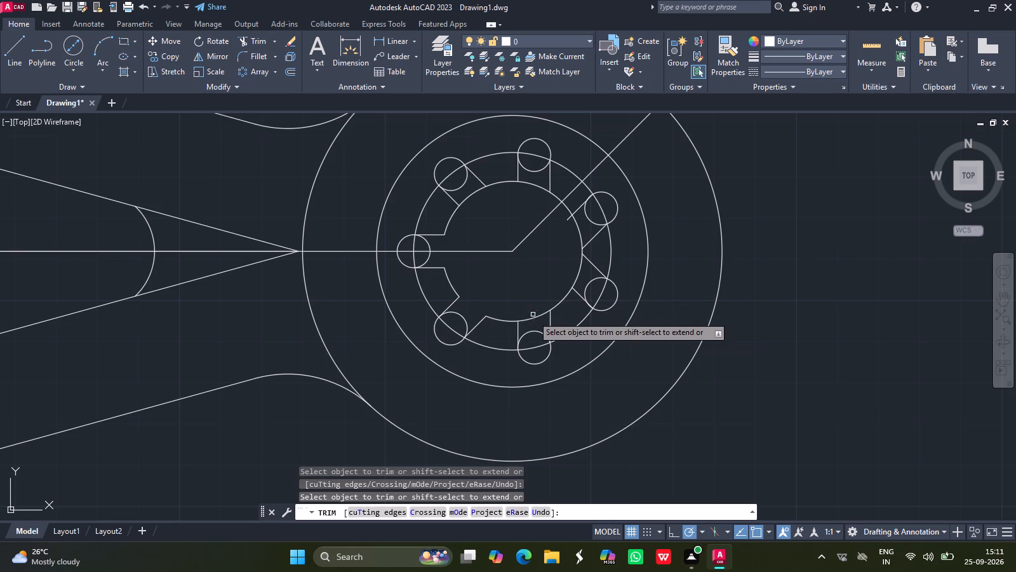
{"action": "left_click_drag", "start_coordinate": [534, 317], "coordinate": [583, 273]}
{"action": "left_click", "coordinate": [583, 273]}
{"action": "left_click", "coordinate": [577, 272]}
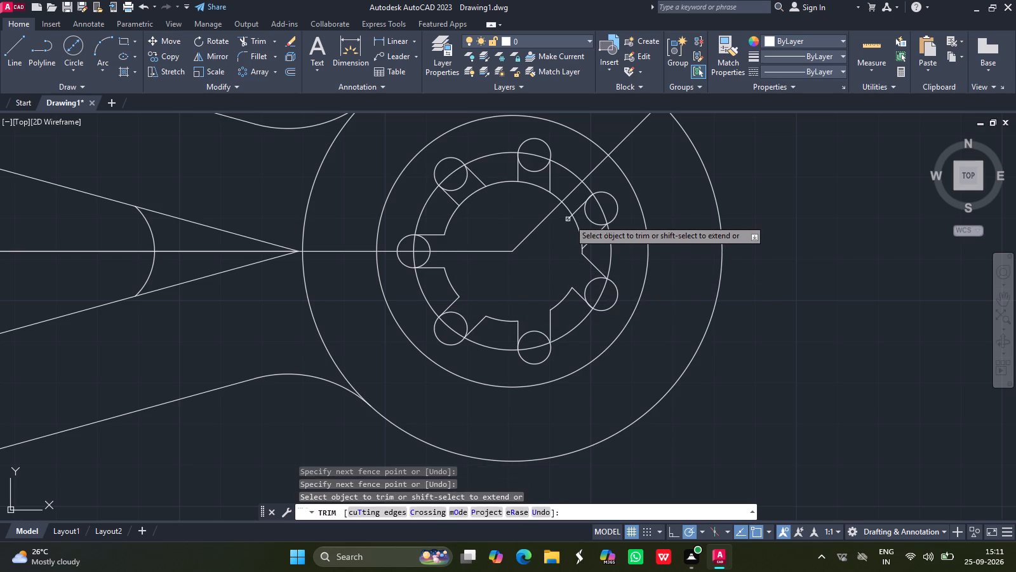
Trim the innermost circle's arc between the side lines of the upper-right slot.
{"action": "left_click_drag", "start_coordinate": [578, 229], "coordinate": [570, 221]}
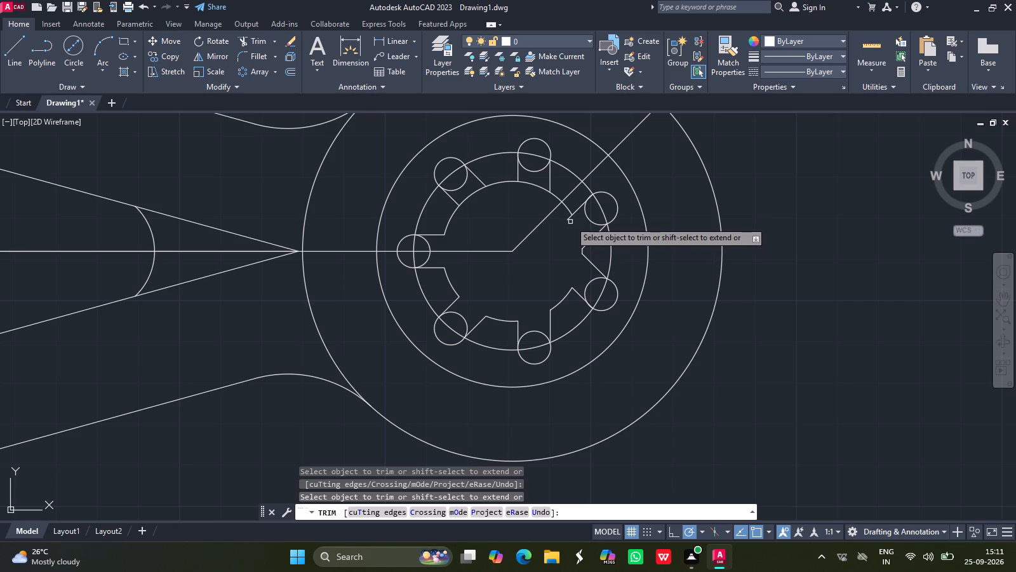
{"action": "left_click_drag", "start_coordinate": [570, 221], "coordinate": [569, 220]}
{"action": "left_click_drag", "start_coordinate": [569, 220], "coordinate": [554, 254]}
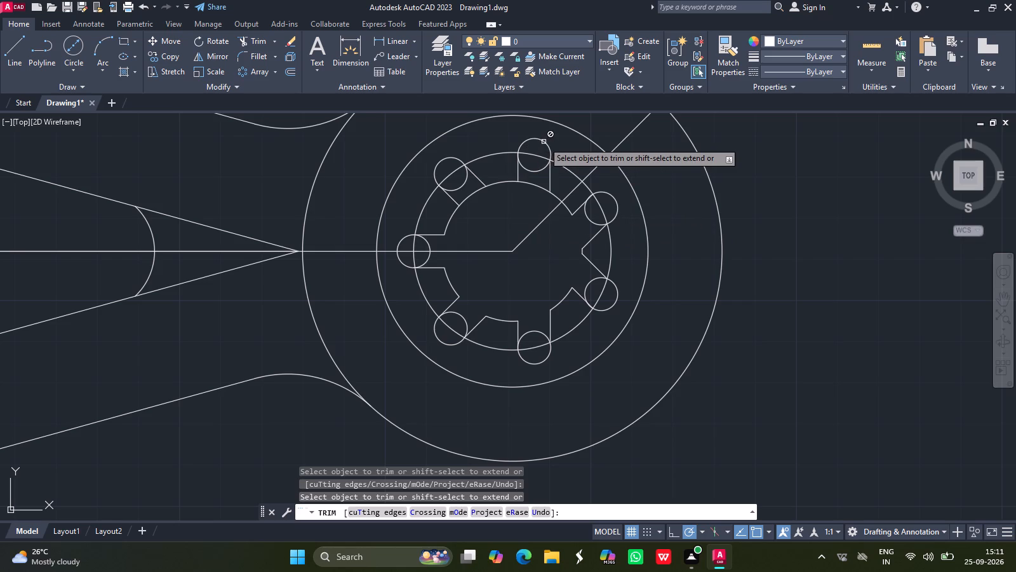
{"action": "key", "text": "Escape"}
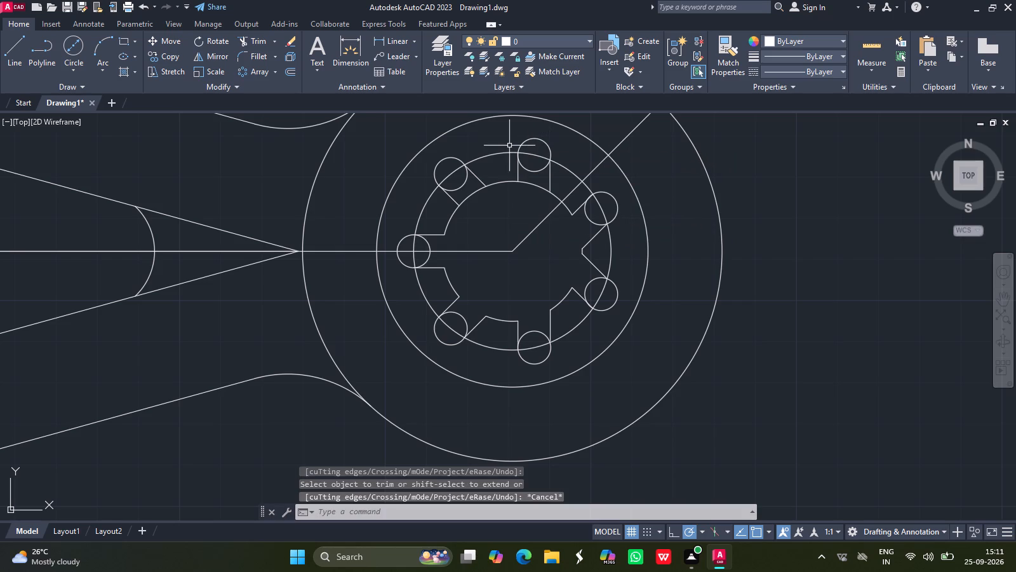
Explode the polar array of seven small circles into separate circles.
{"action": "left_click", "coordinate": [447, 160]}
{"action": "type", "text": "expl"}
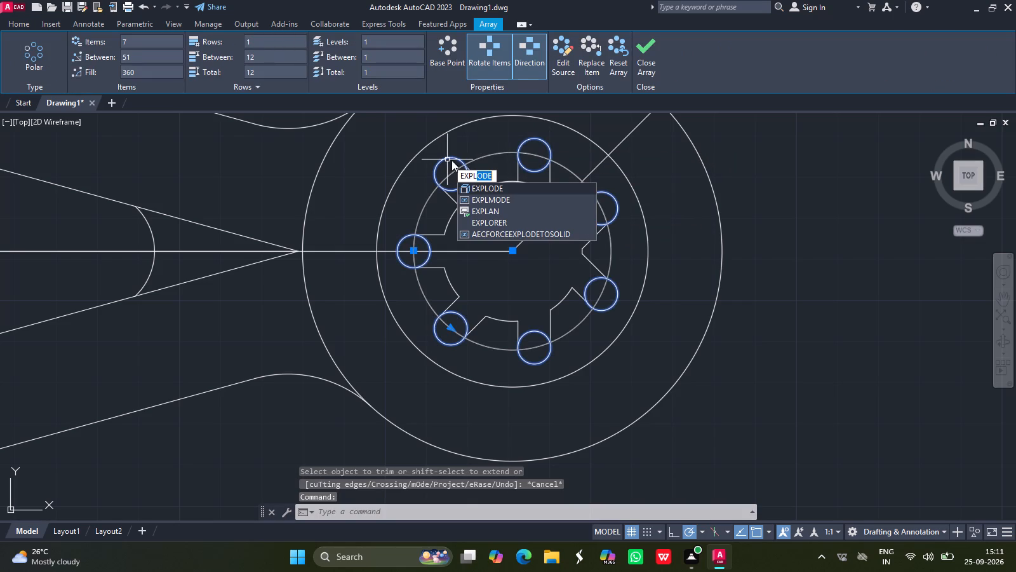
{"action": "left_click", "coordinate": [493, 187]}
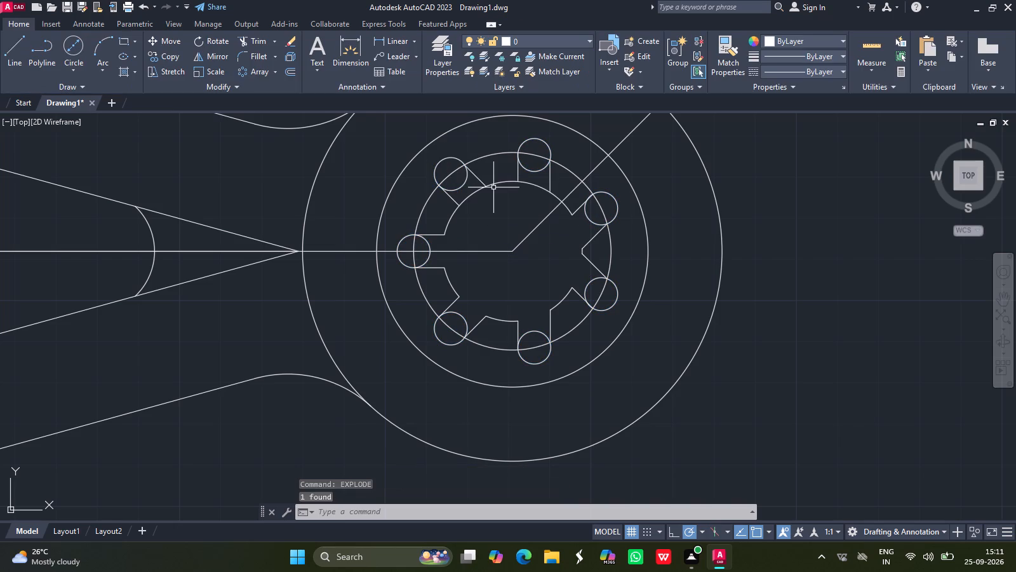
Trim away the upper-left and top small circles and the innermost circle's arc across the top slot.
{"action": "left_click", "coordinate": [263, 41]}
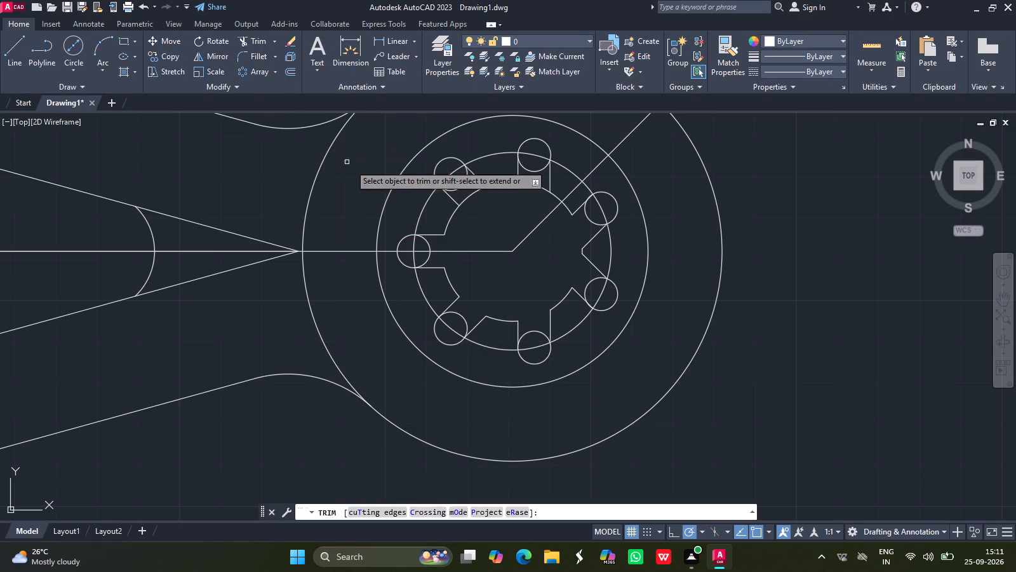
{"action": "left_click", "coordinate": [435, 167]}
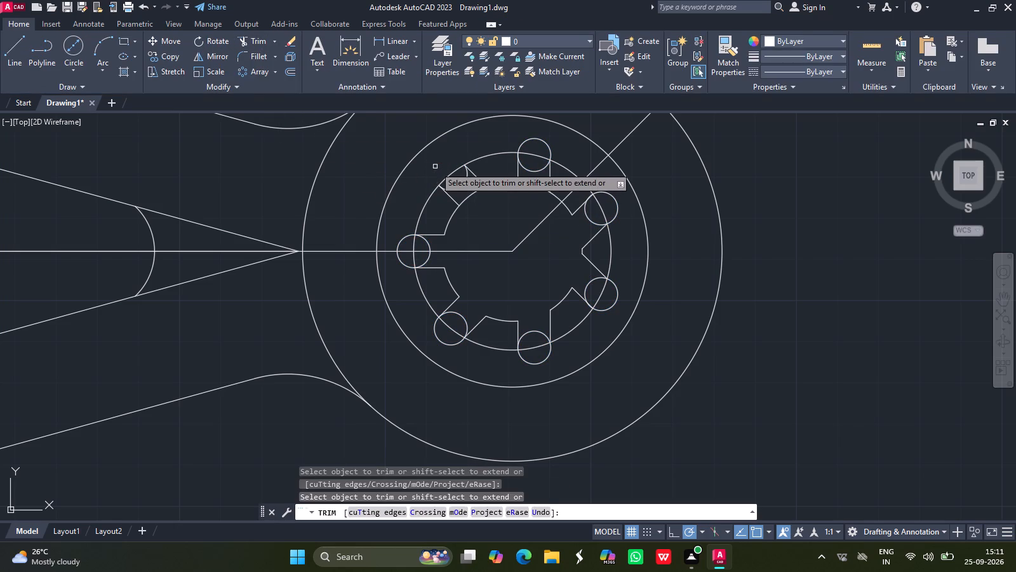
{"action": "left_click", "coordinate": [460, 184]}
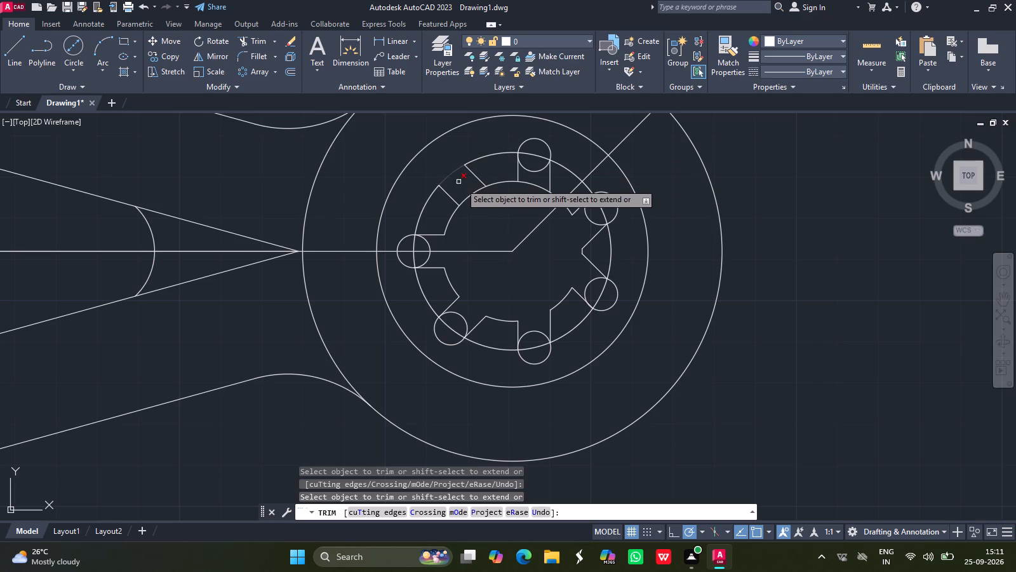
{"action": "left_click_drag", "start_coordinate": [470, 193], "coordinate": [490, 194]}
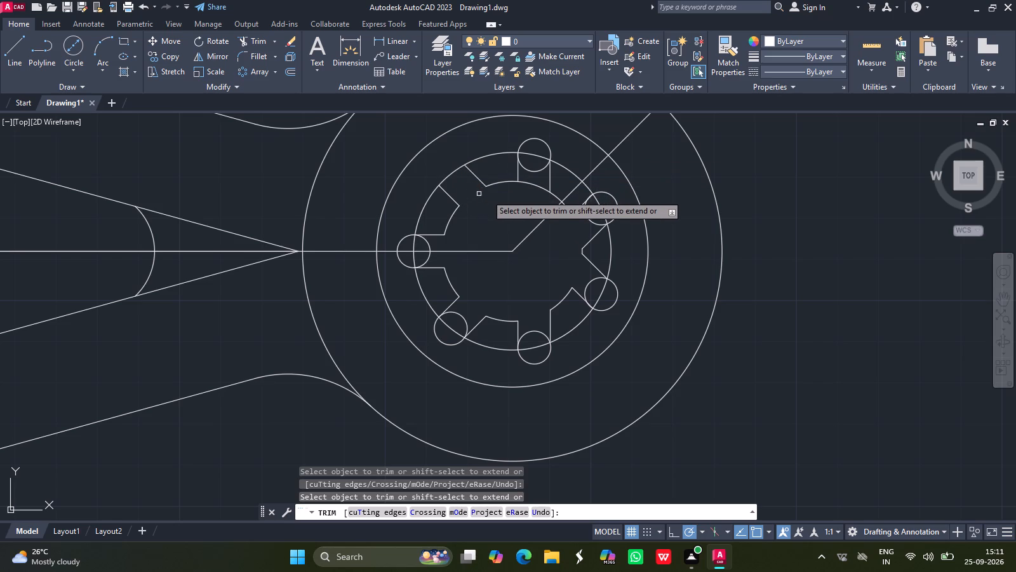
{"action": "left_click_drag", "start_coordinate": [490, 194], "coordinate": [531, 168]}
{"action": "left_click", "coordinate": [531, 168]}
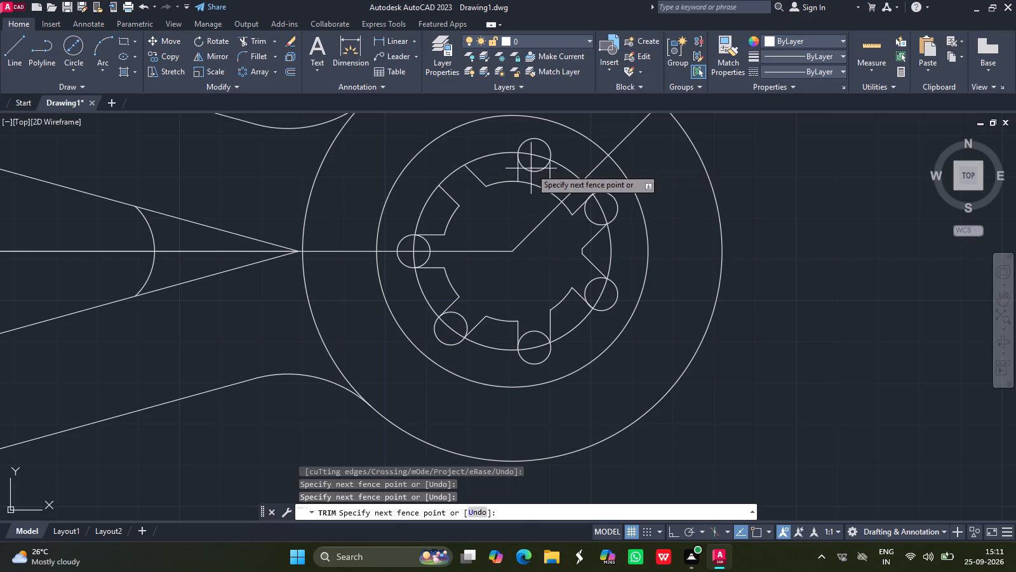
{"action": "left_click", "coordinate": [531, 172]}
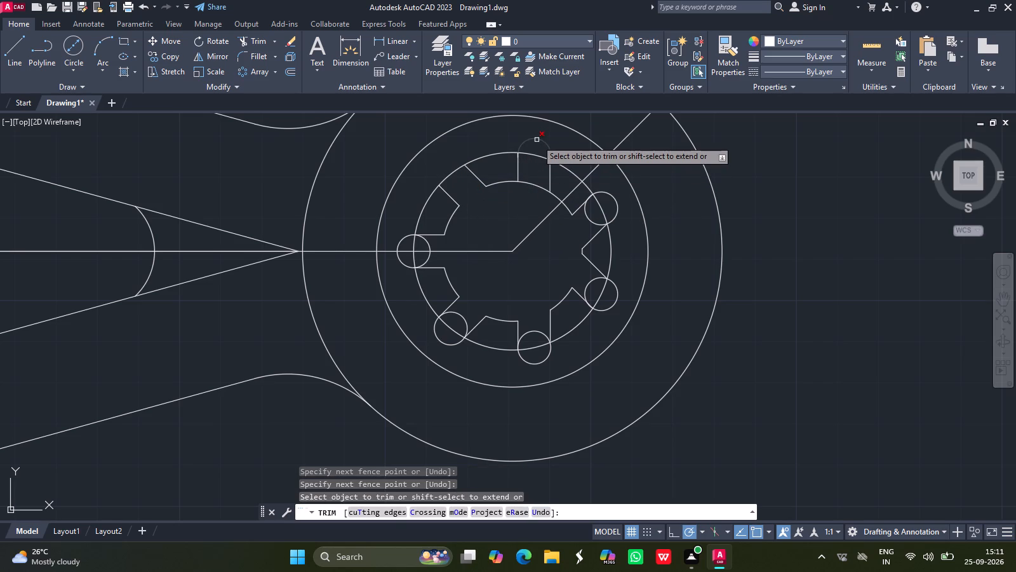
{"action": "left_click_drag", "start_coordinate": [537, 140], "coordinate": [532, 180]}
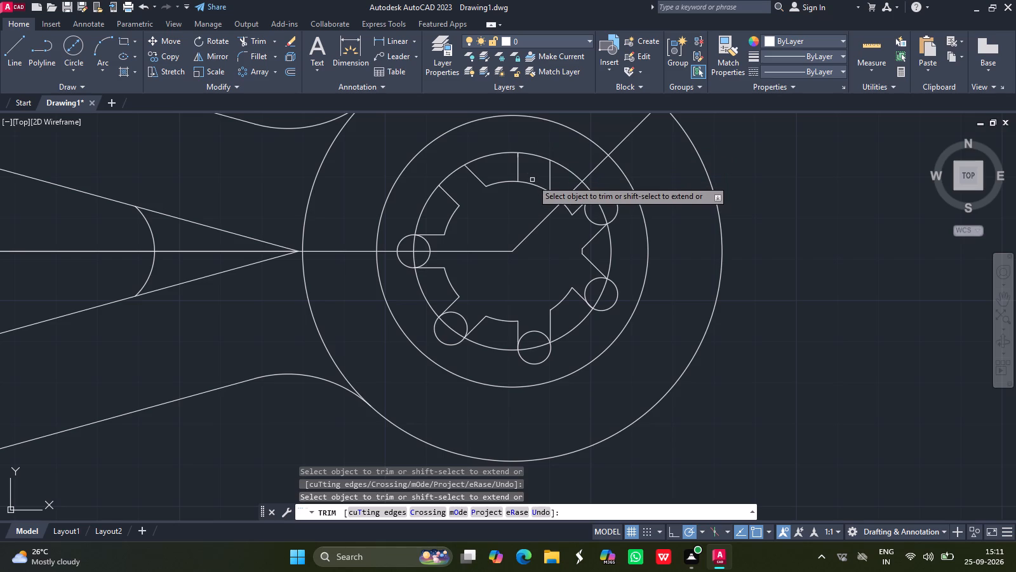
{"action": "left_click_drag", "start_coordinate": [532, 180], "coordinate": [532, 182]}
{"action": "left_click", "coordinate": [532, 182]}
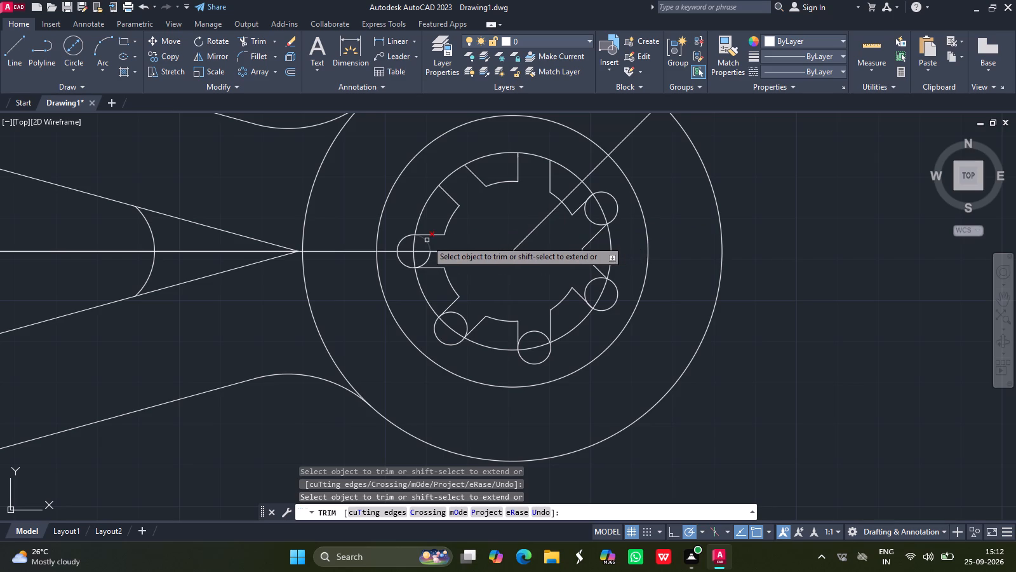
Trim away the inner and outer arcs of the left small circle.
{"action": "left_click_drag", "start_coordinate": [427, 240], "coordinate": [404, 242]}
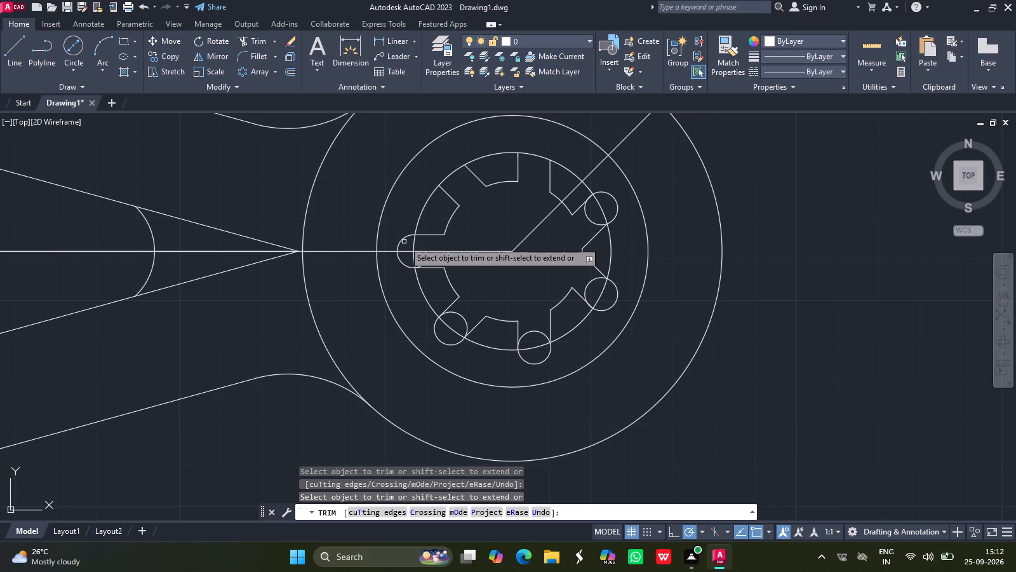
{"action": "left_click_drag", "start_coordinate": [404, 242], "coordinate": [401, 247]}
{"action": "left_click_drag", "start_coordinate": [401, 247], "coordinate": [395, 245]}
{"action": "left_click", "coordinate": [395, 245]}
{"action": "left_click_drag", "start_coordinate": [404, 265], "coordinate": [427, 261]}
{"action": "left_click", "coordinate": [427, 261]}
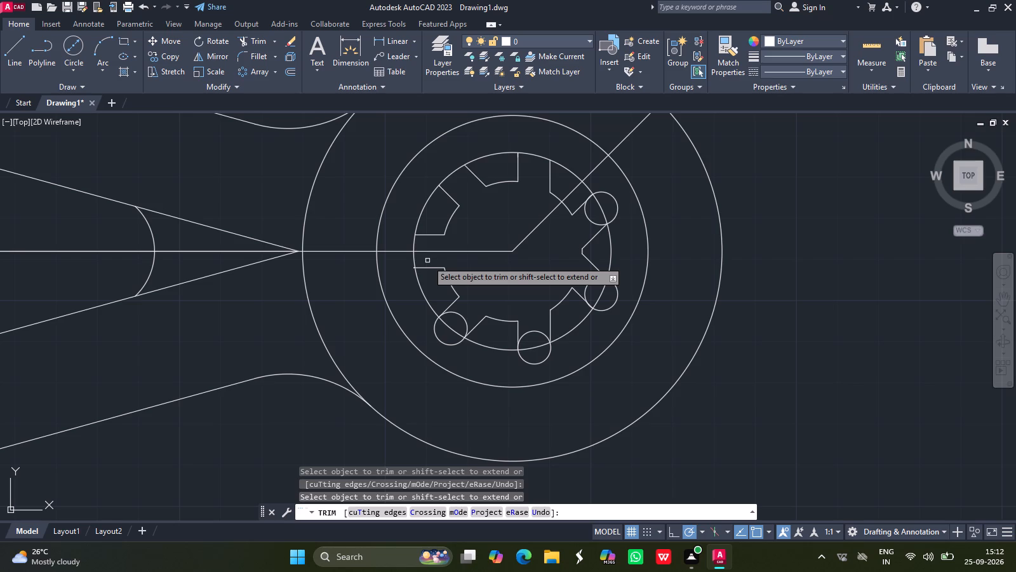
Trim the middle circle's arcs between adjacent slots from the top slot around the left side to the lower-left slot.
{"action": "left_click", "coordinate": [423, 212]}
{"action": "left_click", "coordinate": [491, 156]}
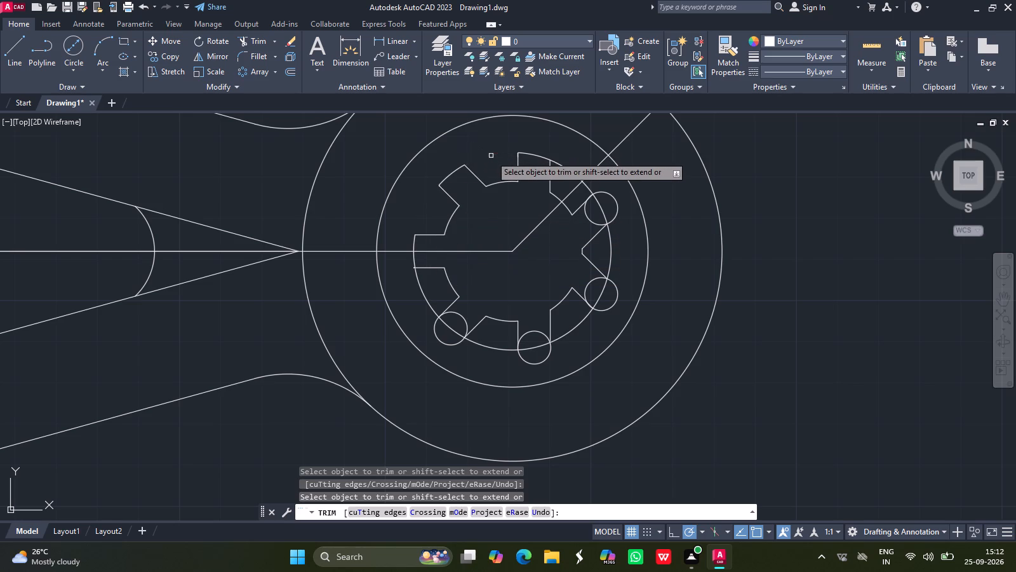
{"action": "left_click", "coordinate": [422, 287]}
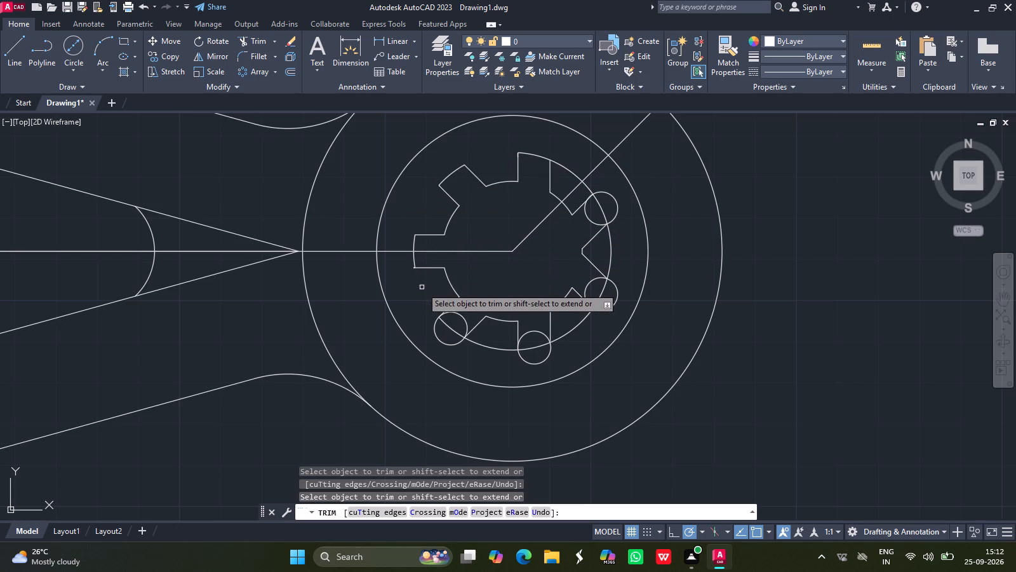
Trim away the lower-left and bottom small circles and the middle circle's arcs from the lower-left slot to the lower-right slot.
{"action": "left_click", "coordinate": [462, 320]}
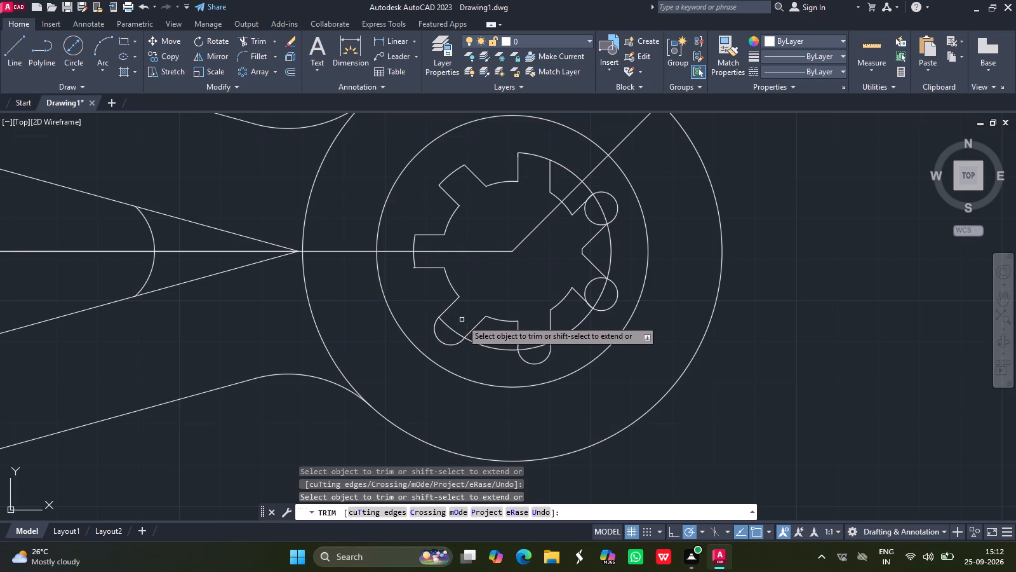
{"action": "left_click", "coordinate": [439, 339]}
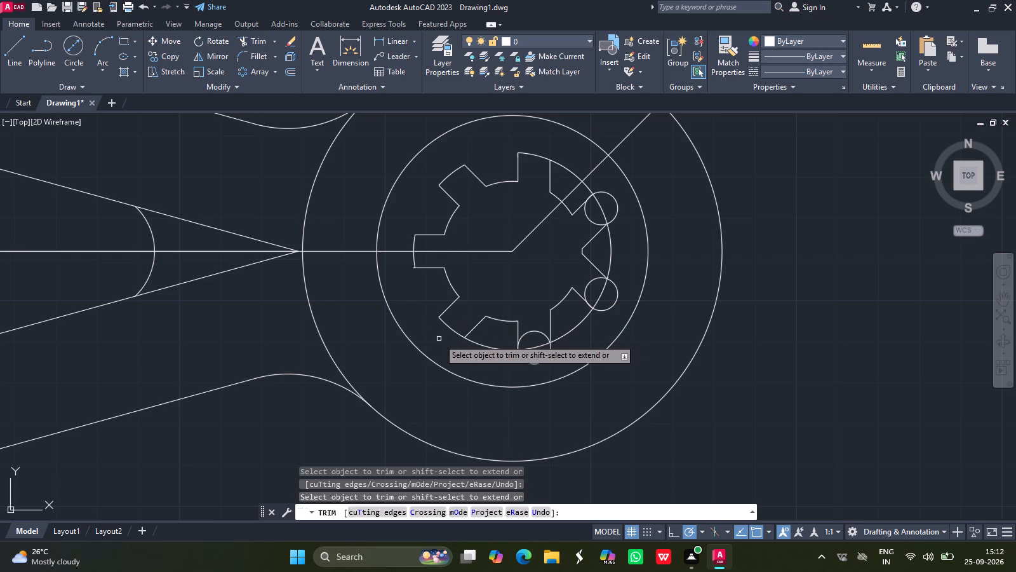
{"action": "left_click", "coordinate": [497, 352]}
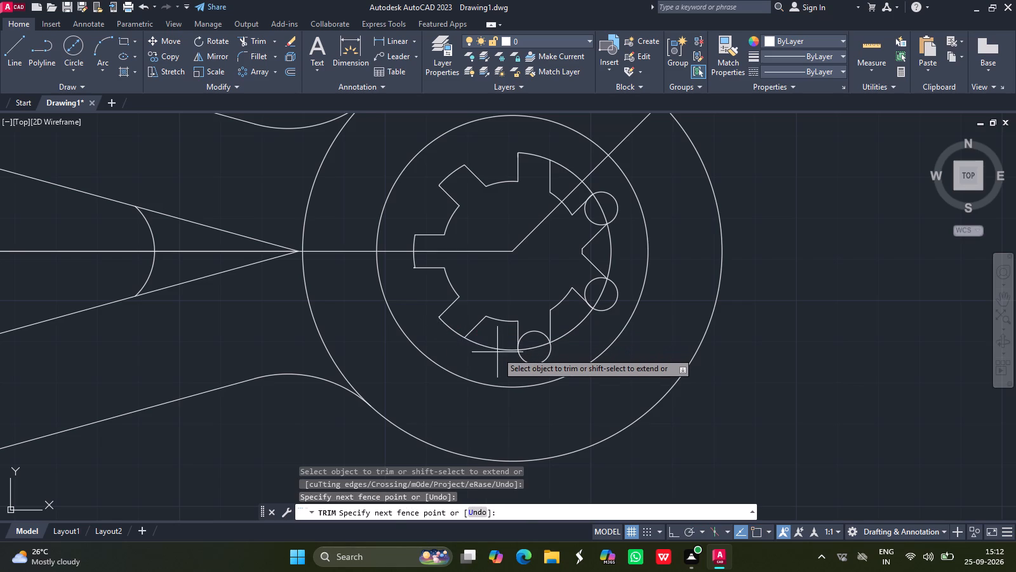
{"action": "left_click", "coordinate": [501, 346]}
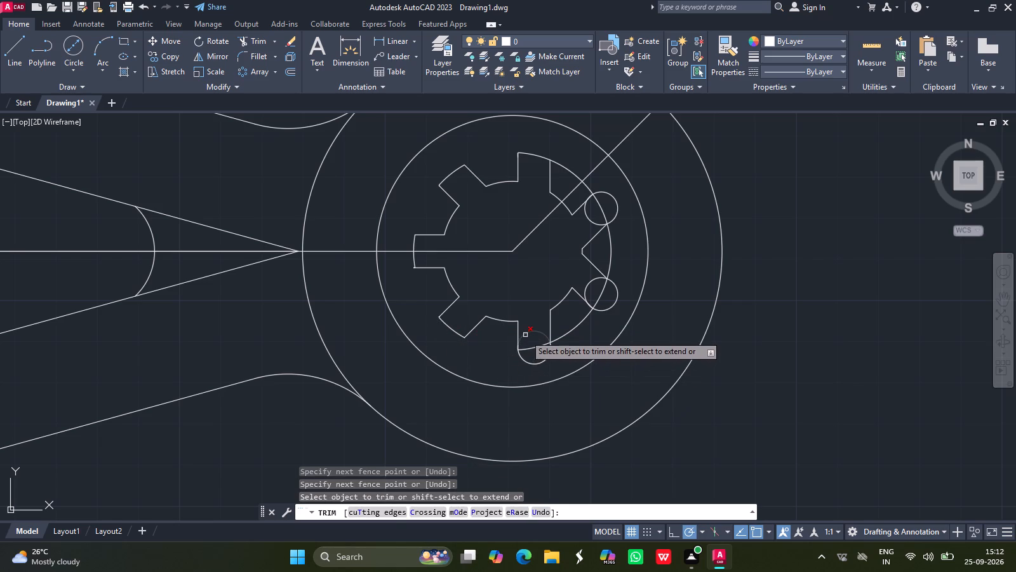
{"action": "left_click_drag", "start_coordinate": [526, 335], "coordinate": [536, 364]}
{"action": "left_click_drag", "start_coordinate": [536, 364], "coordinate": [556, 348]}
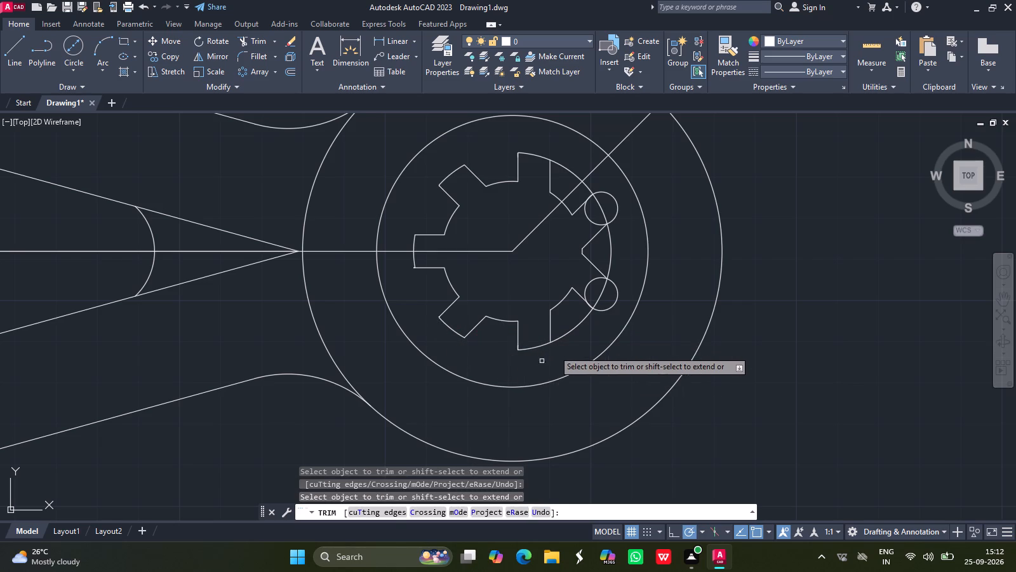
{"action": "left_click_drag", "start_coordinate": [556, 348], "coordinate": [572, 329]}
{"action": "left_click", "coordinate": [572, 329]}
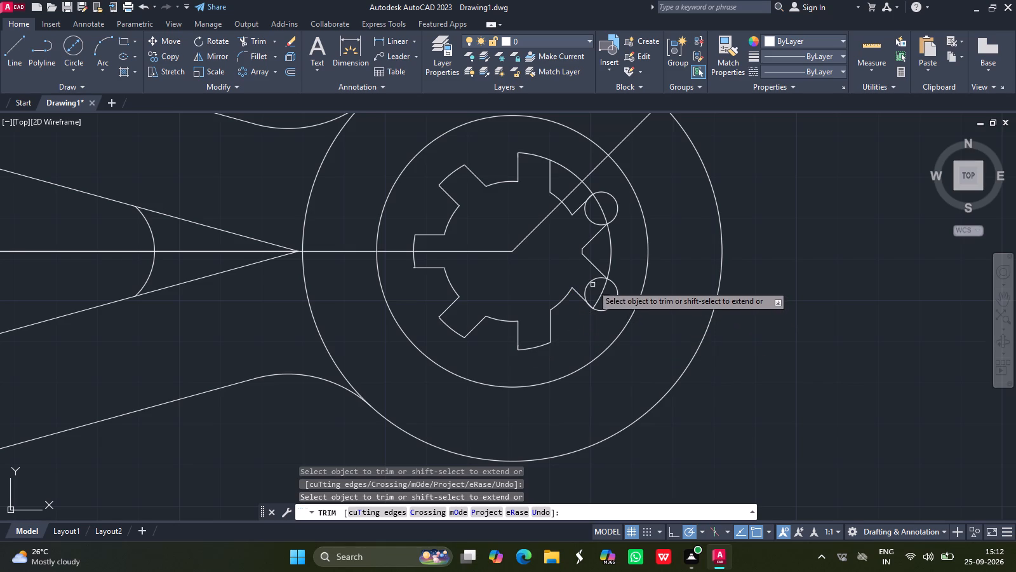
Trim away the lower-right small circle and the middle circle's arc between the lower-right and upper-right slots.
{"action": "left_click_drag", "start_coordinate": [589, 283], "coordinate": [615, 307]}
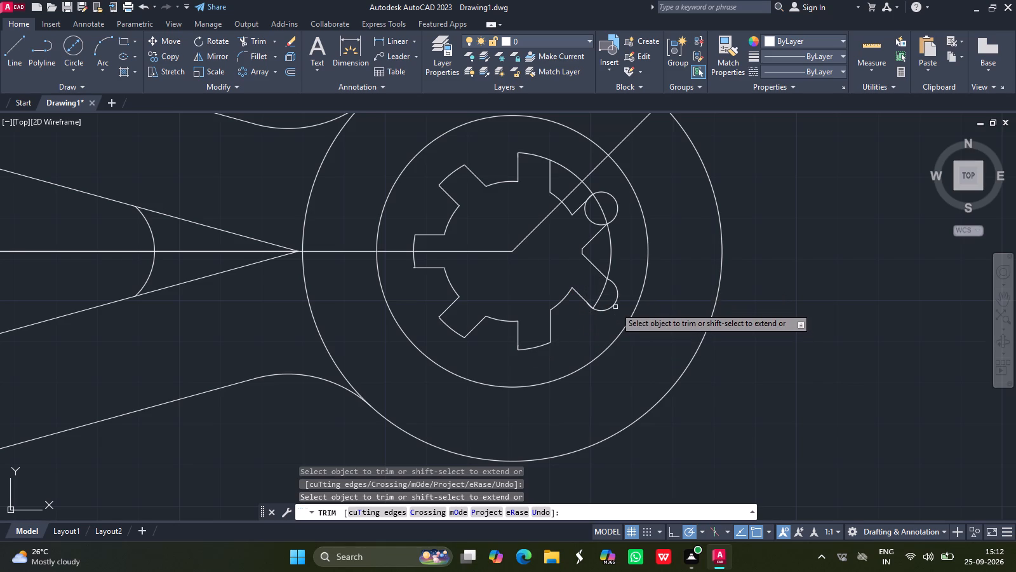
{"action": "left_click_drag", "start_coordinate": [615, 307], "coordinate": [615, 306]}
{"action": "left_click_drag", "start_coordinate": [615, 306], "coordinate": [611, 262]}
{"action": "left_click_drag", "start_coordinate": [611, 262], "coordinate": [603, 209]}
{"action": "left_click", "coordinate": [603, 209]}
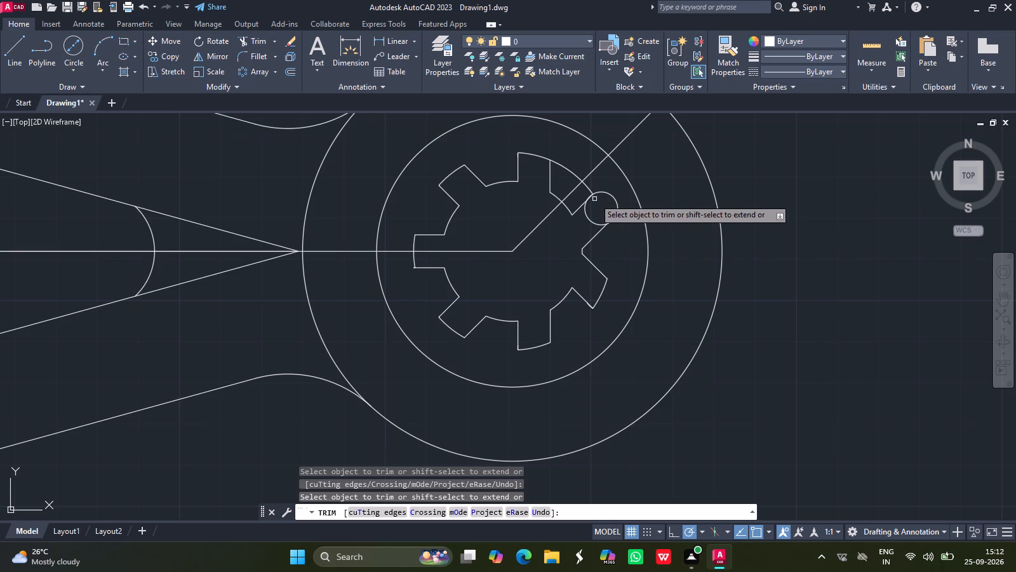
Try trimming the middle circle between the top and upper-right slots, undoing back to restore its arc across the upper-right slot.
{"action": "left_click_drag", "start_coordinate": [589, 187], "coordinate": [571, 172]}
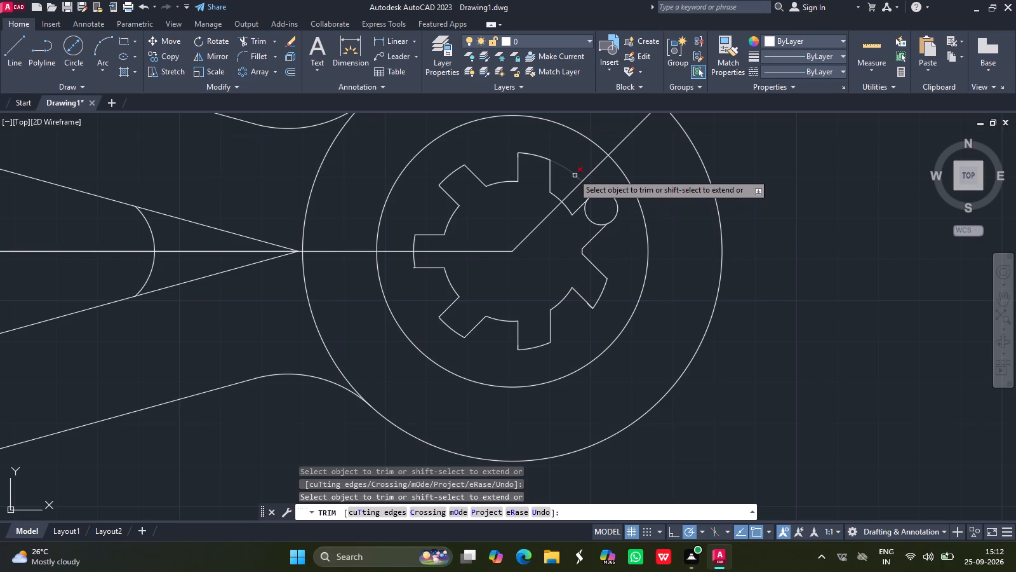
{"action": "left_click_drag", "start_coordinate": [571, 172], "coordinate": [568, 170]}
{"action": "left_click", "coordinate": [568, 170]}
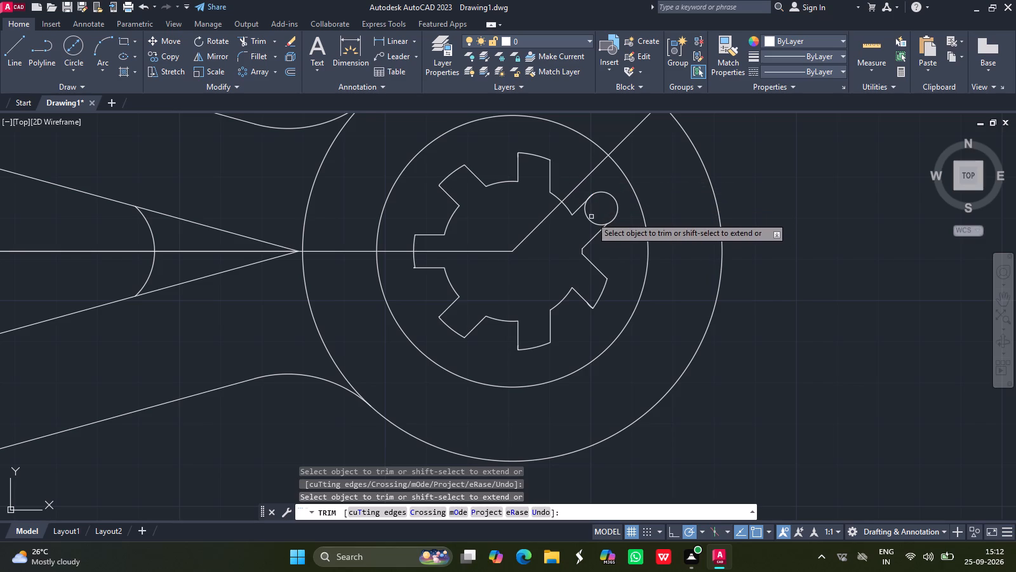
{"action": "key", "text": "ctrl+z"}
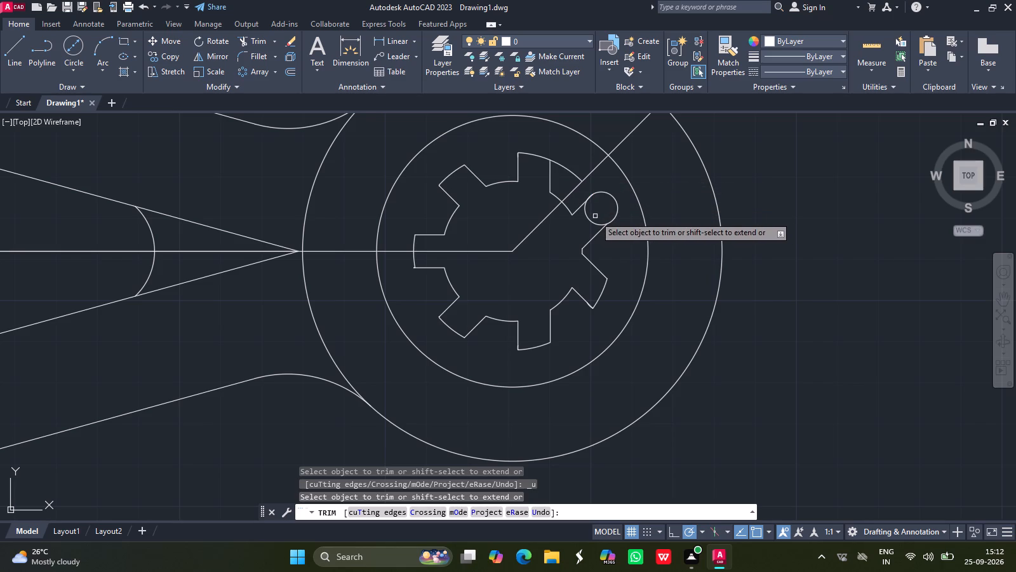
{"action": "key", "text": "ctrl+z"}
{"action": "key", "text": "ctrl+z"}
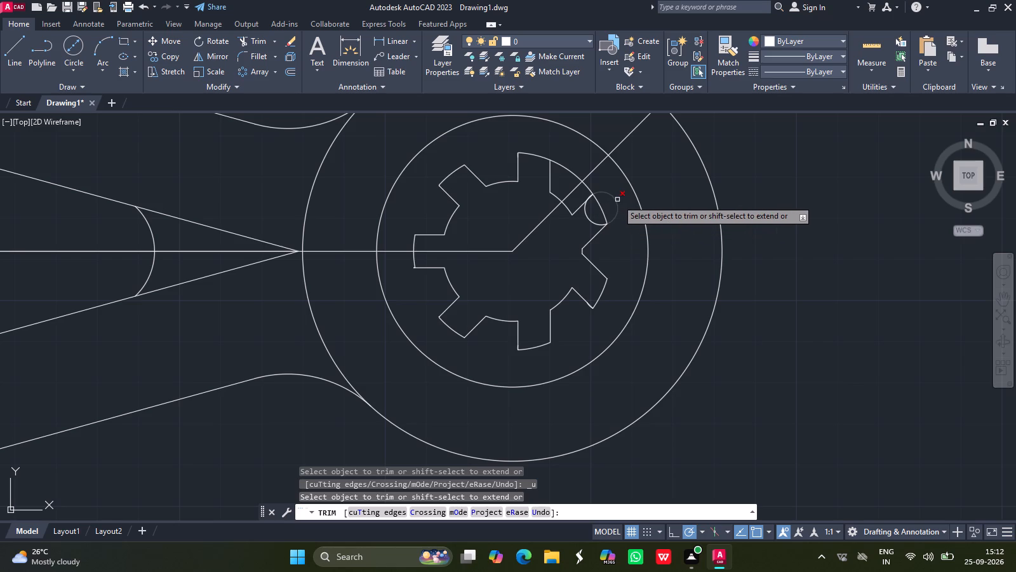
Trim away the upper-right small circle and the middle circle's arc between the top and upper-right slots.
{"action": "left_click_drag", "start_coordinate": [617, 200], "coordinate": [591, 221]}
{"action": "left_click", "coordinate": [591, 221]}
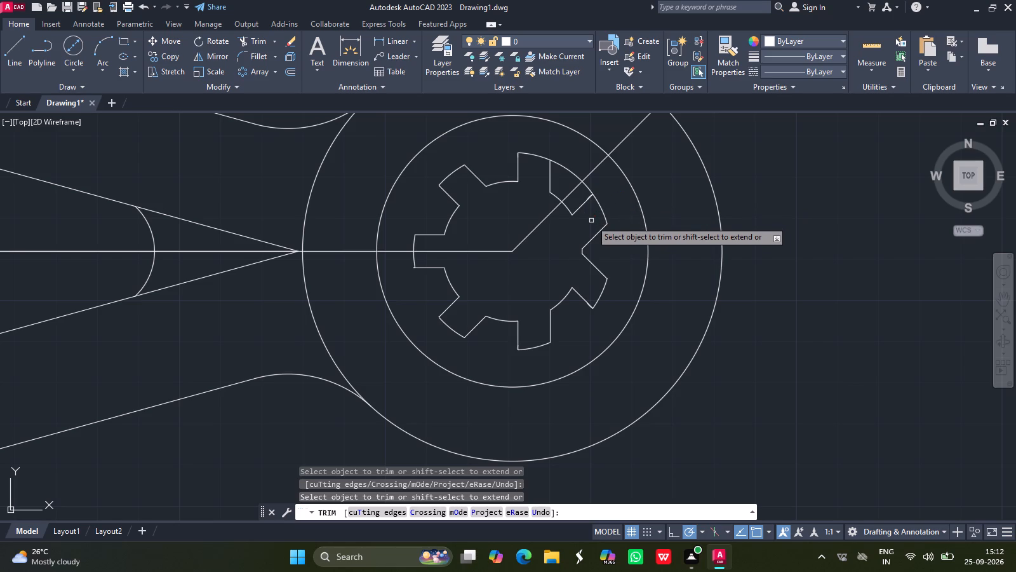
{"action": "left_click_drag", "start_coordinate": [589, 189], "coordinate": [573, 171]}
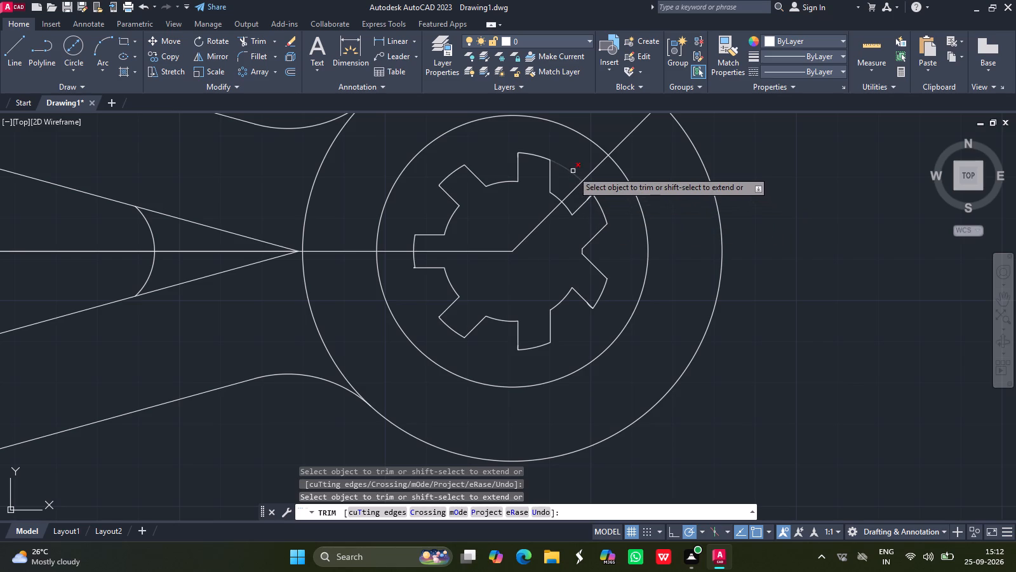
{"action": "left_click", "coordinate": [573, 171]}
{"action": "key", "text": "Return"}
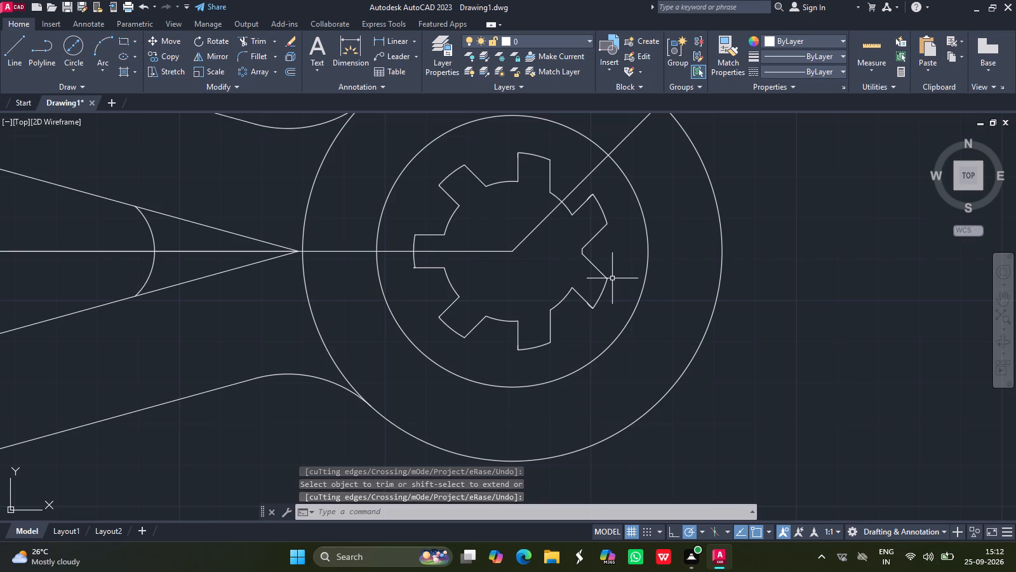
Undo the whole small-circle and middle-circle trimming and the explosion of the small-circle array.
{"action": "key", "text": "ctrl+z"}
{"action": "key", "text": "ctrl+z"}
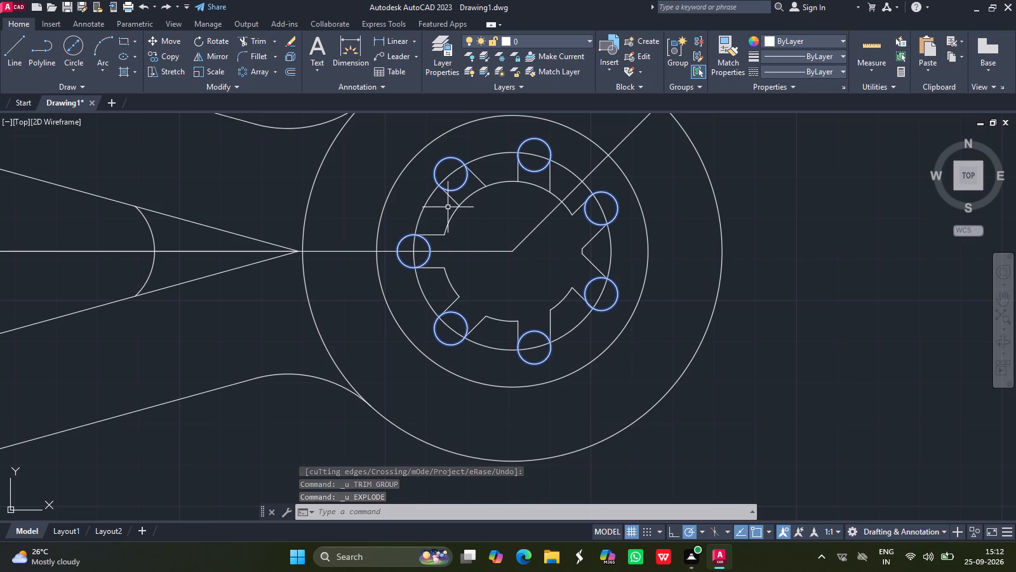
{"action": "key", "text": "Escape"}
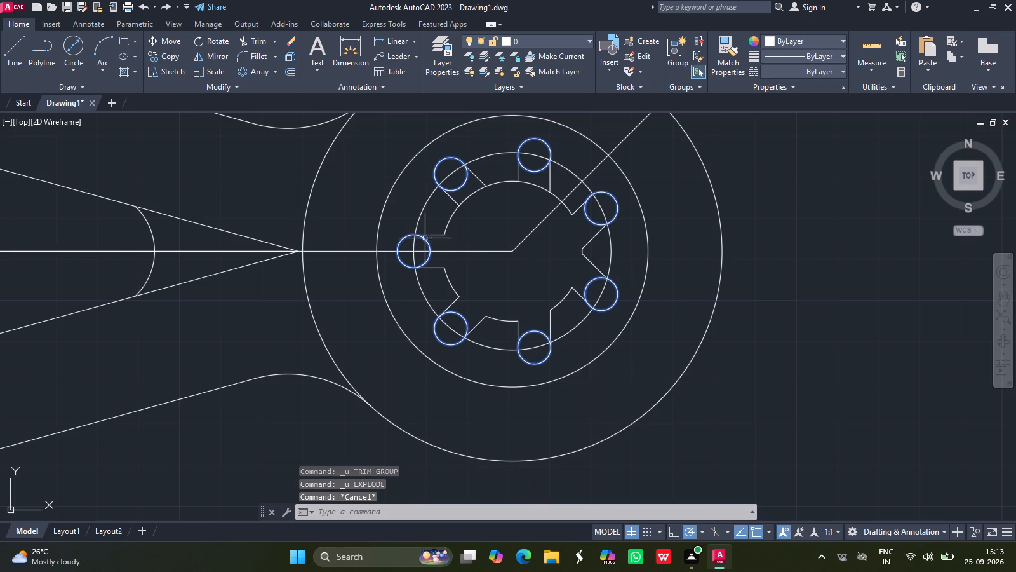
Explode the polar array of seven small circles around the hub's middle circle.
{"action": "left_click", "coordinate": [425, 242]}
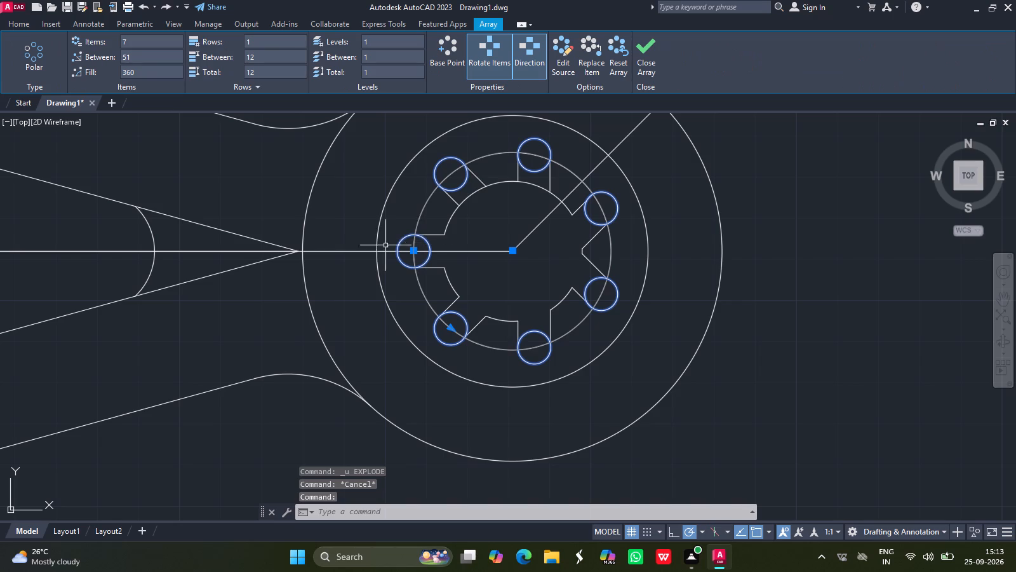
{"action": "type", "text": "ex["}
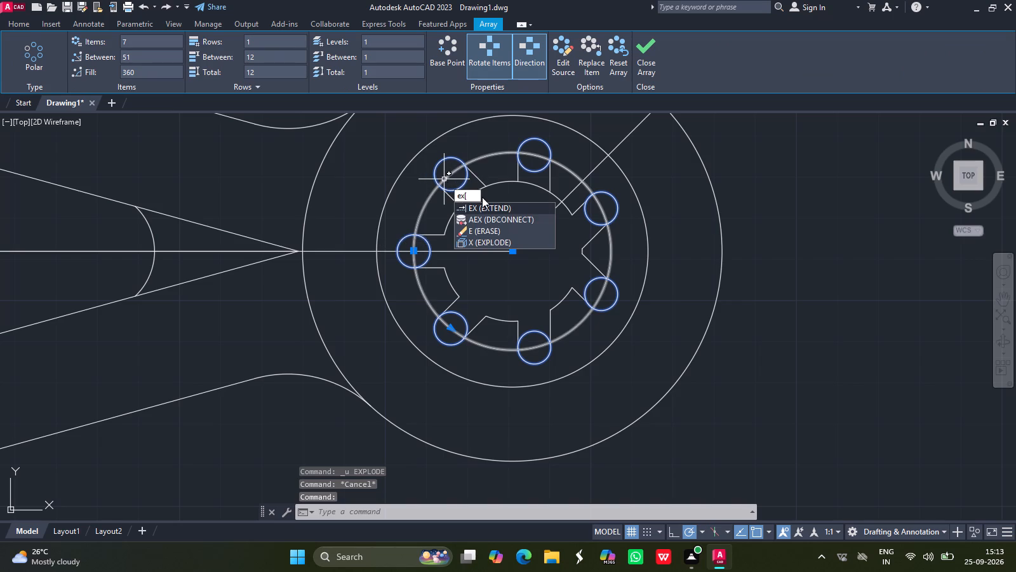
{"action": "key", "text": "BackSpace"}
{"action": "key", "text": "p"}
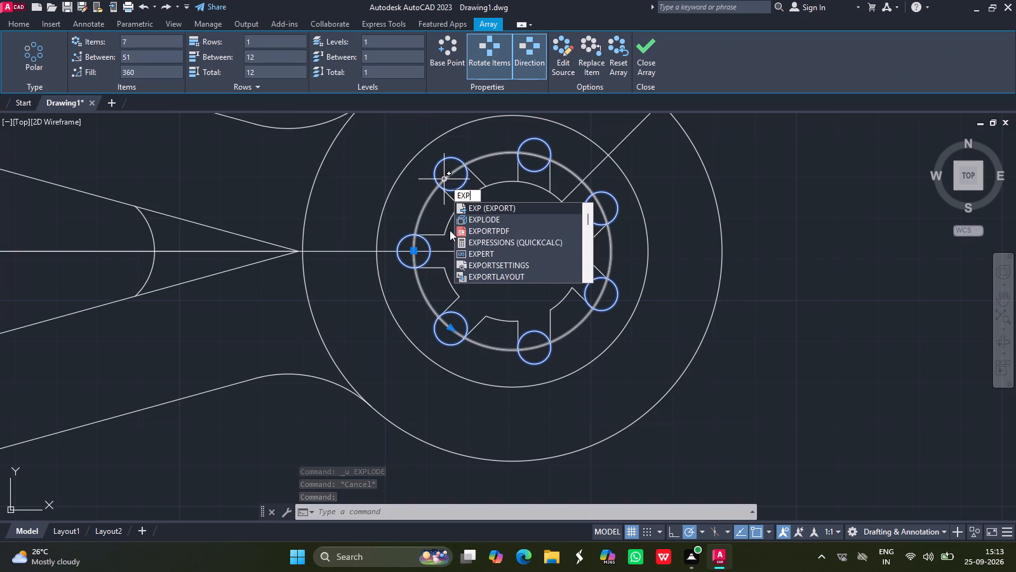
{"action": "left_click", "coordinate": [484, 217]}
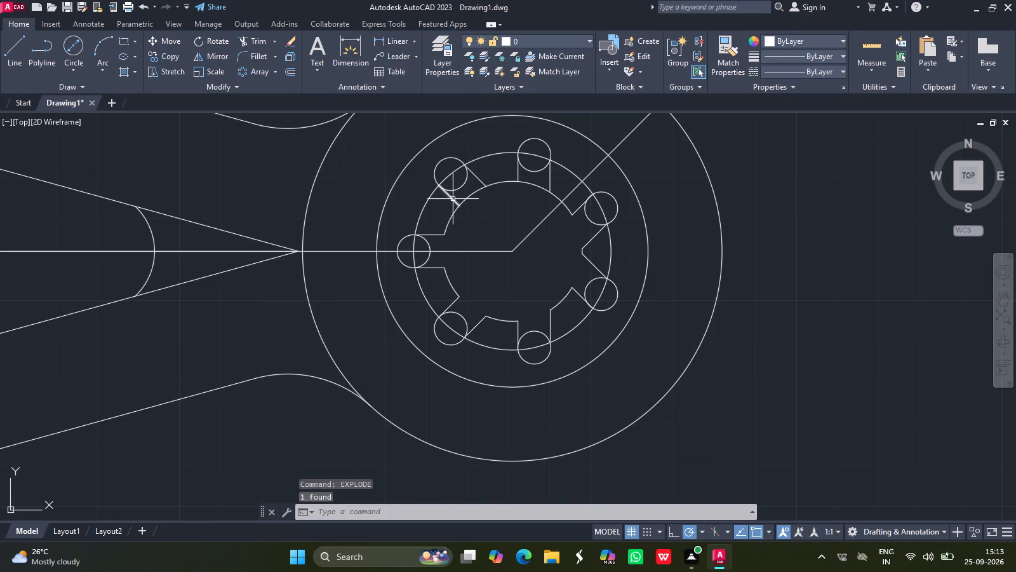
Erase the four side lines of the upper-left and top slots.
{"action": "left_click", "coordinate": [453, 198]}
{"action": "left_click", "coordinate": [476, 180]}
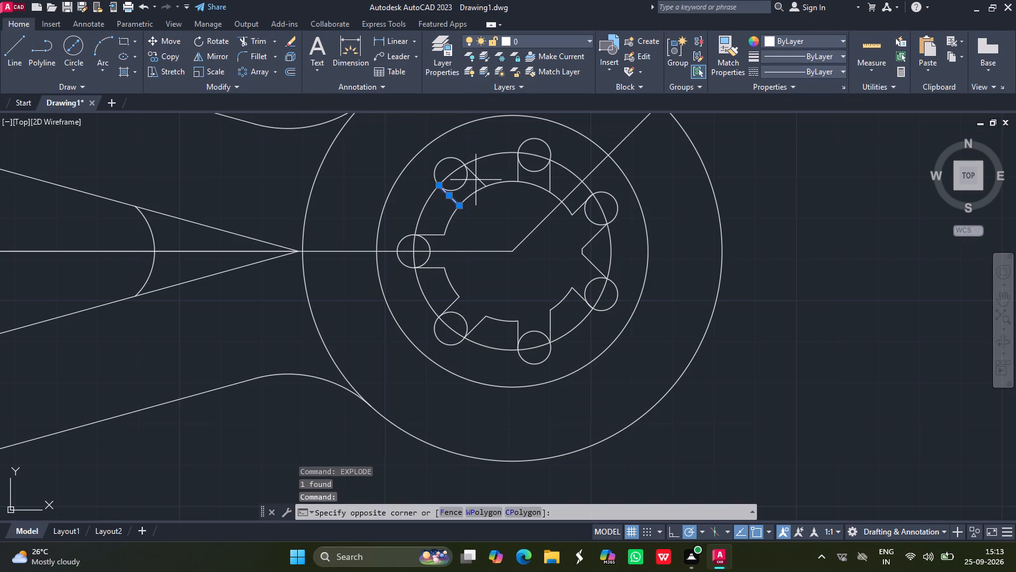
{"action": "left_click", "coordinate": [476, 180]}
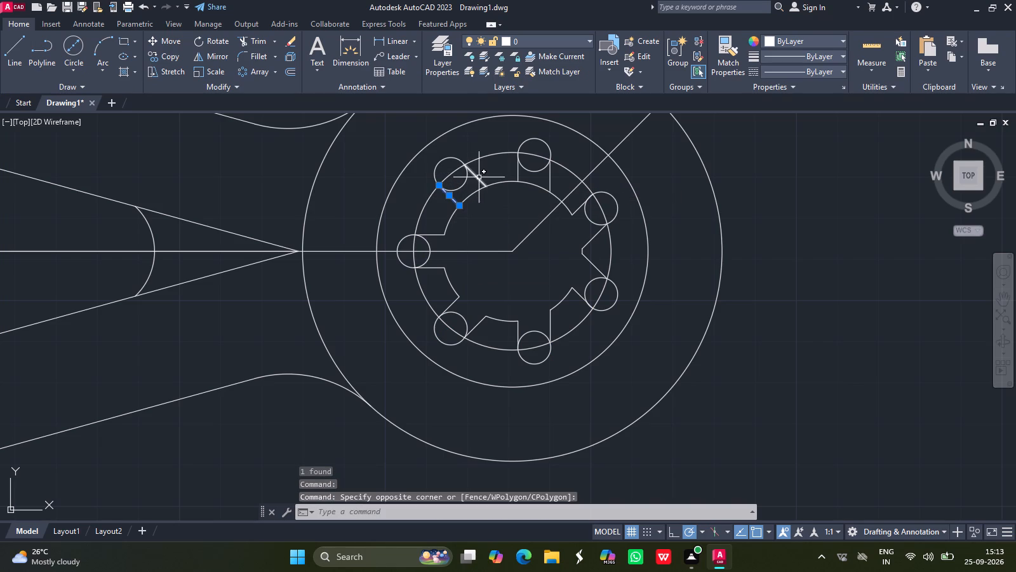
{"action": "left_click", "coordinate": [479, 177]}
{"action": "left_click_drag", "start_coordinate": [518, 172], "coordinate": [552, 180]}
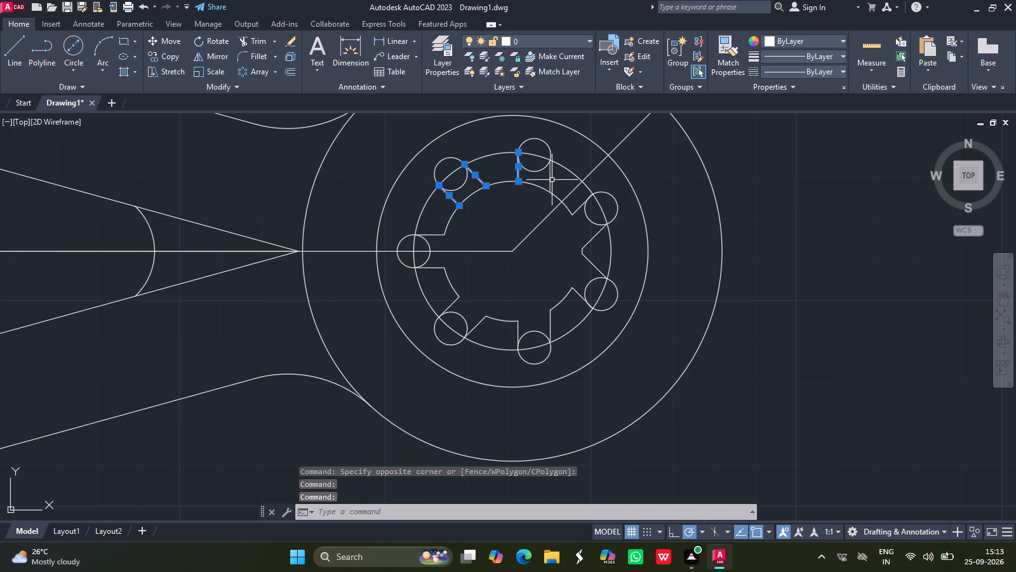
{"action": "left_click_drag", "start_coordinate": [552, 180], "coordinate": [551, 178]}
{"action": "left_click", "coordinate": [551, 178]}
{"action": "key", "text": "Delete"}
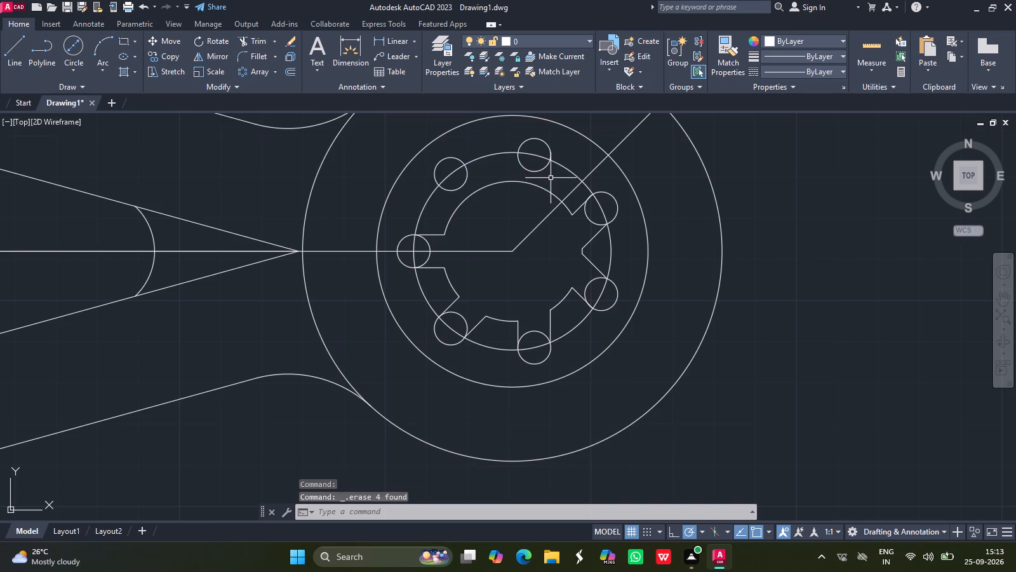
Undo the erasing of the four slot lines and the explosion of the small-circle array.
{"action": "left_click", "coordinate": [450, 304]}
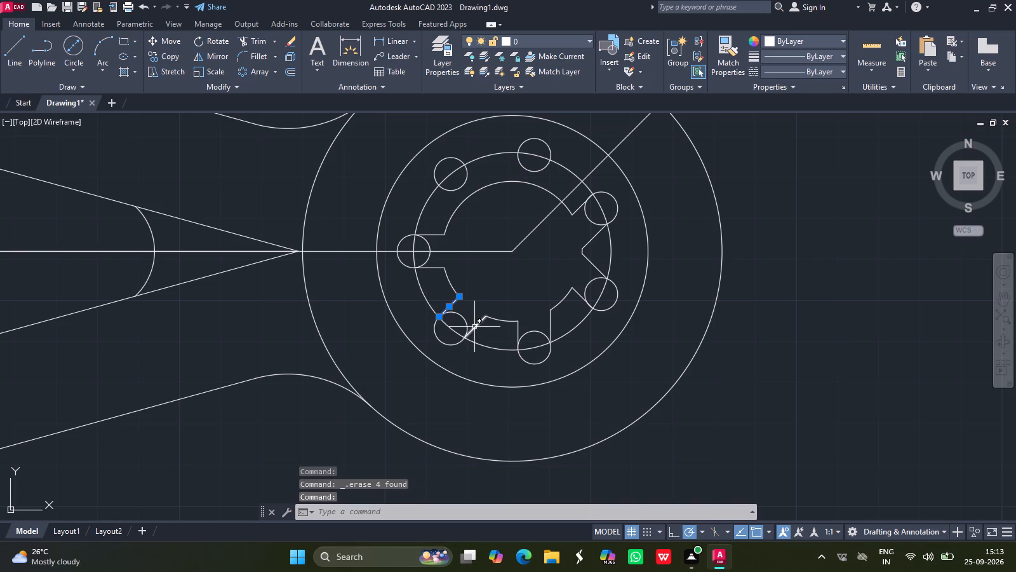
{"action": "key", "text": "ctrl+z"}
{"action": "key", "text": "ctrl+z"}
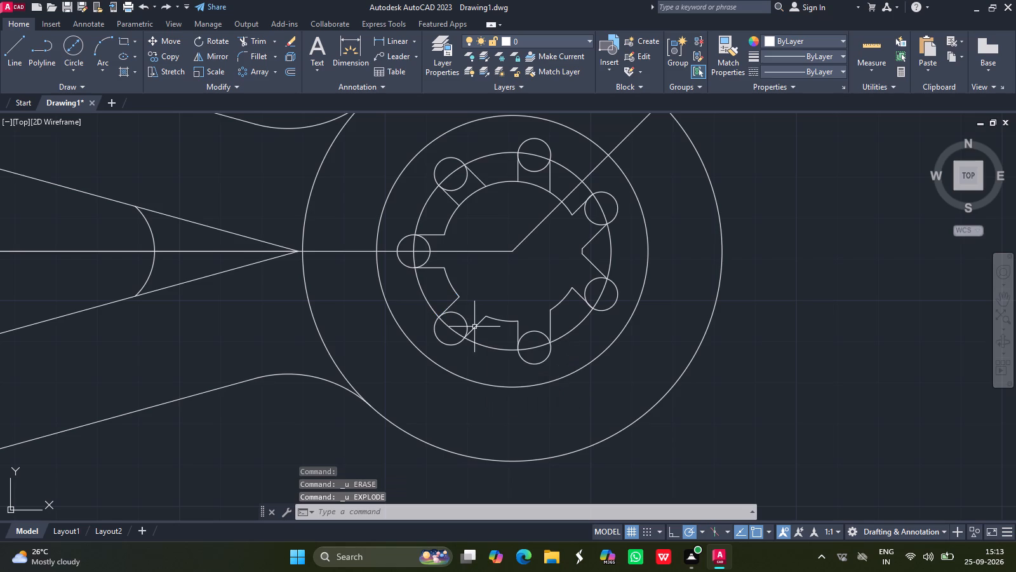
Undo the inner-bore trimming and all the slot side lines, back to the full concentric circles with seven small circles.
{"action": "key", "text": "ctrl+z"}
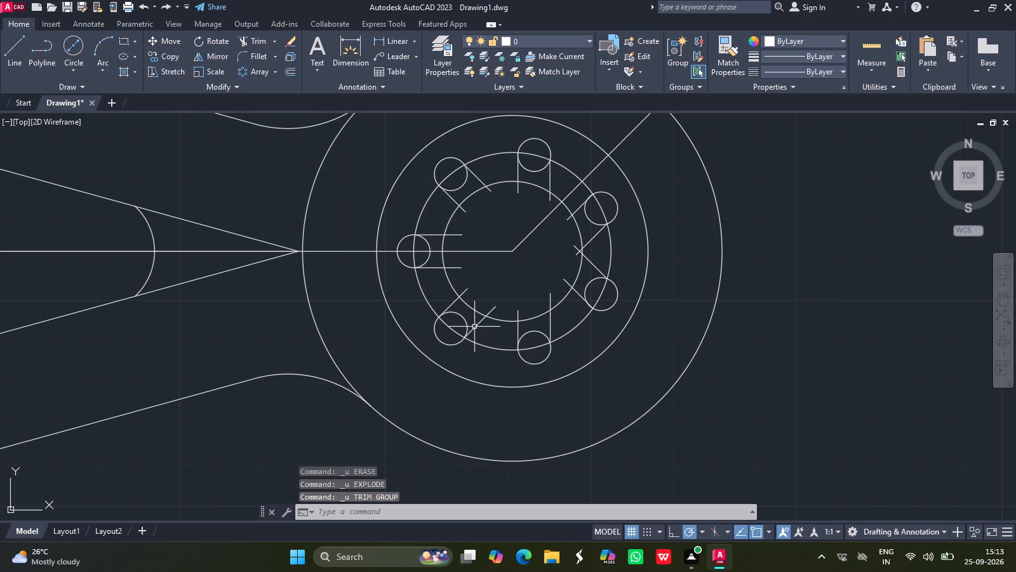
{"action": "key", "text": "ctrl+z"}
{"action": "key", "text": "ctrl+z"}
{"action": "key", "text": "ctrl+z"}
{"action": "key", "text": "ctrl+z"}
{"action": "key", "text": "ctrl+z"}
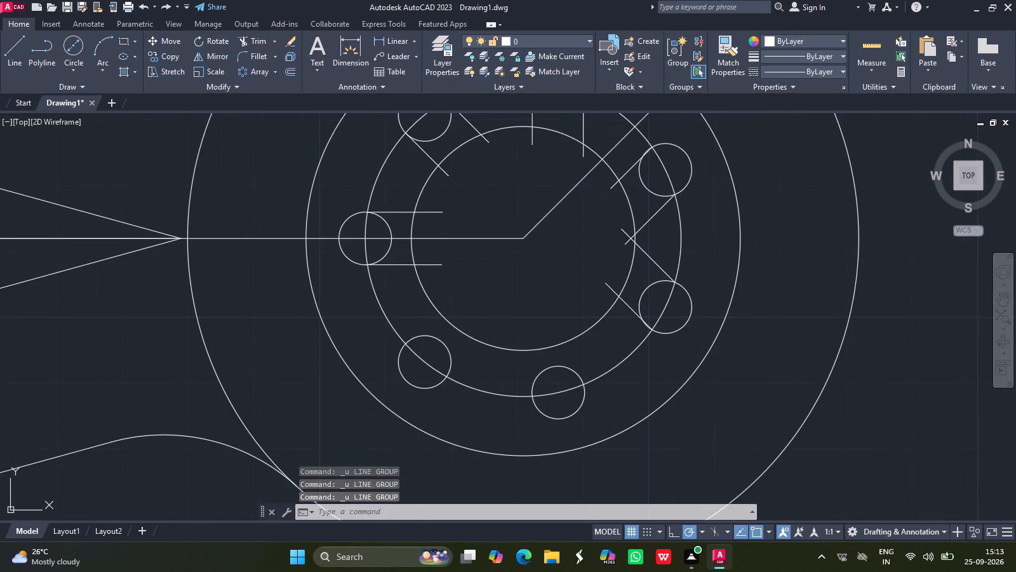
{"action": "key", "text": "ctrl+z"}
{"action": "key", "text": "ctrl+z"}
{"action": "key", "text": "ctrl+z"}
{"action": "key", "text": "ctrl+z"}
{"action": "key", "text": "ctrl+z"}
{"action": "key", "text": "ctrl+z"}
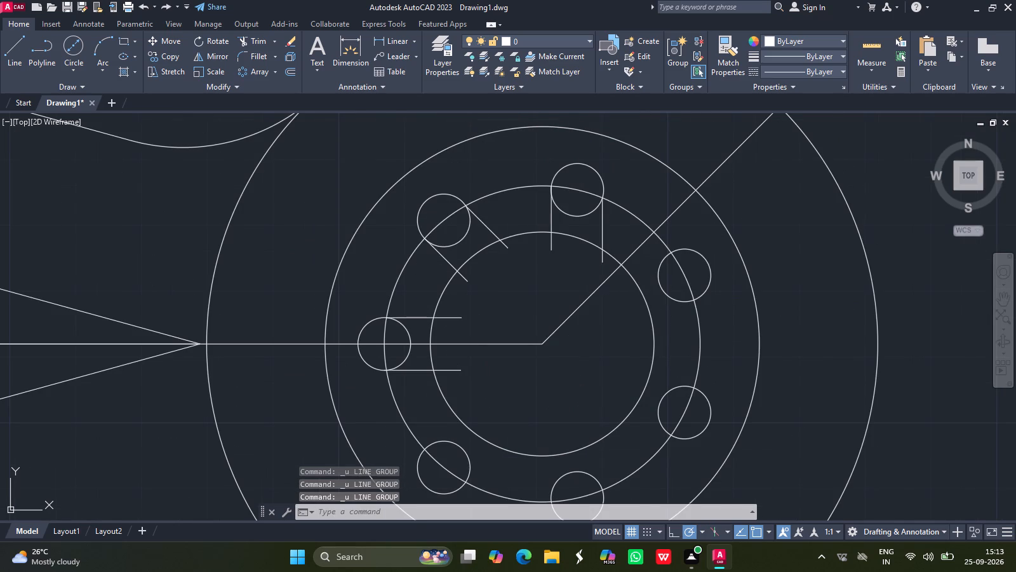
{"action": "key", "text": "ctrl+z"}
{"action": "key", "text": "ctrl+z"}
{"action": "key", "text": "ctrl+z"}
{"action": "key", "text": "ctrl+z"}
{"action": "key", "text": "ctrl+z"}
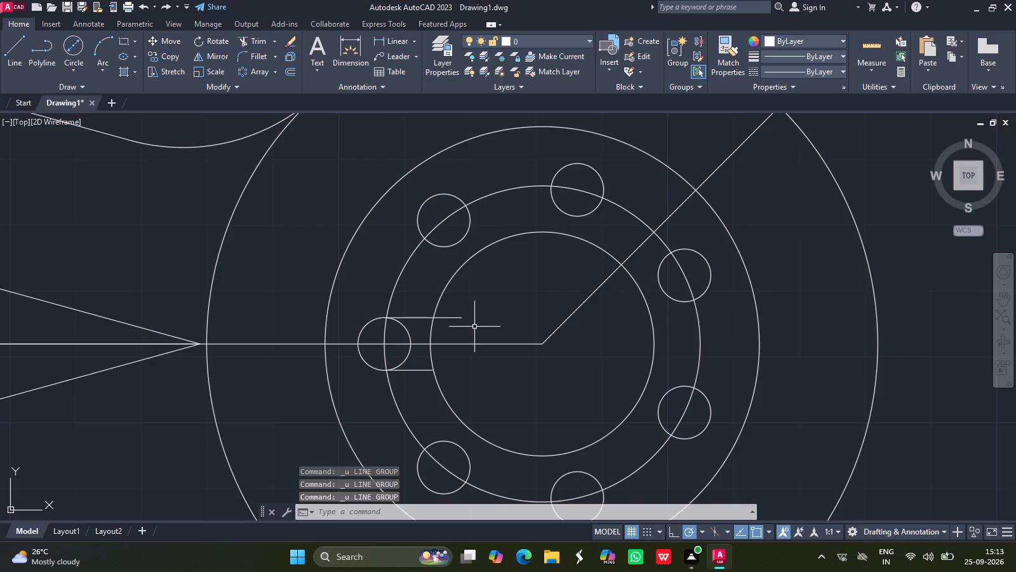
{"action": "key", "text": "ctrl+z"}
{"action": "key", "text": "ctrl+z"}
{"action": "key", "text": "ctrl+z"}
{"action": "key", "text": "ctrl+z"}
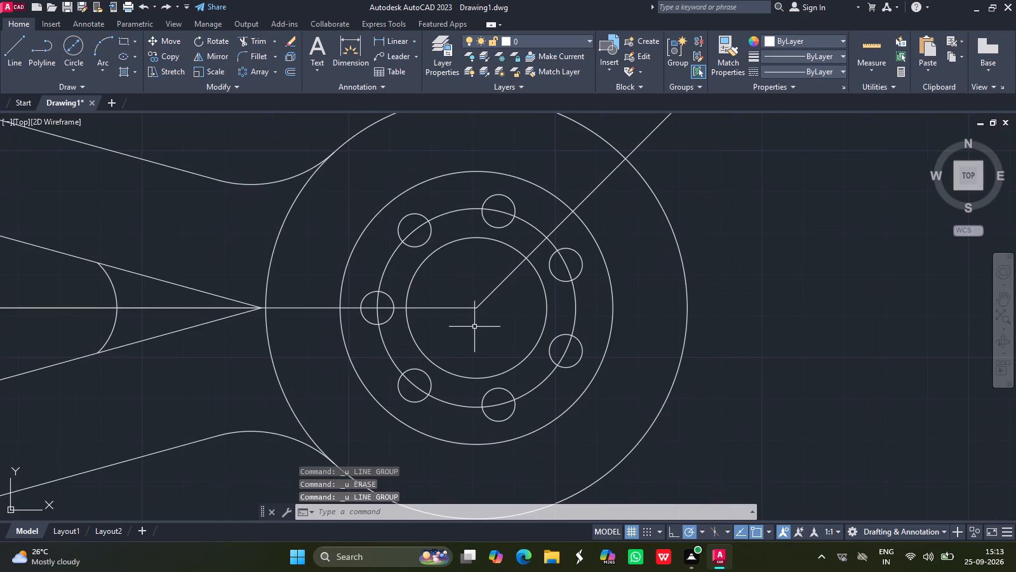
{"action": "key", "text": "Escape"}
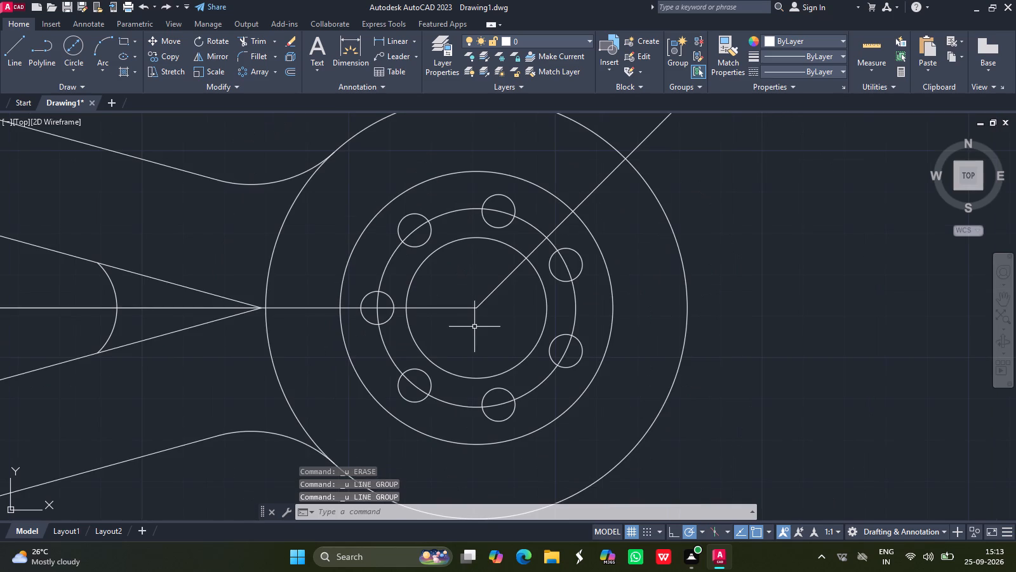
Draw the left slot's two side lines, about 7.2 long, from the small circle's crossings with the middle circle to the inner circle.
{"action": "left_click", "coordinate": [18, 46]}
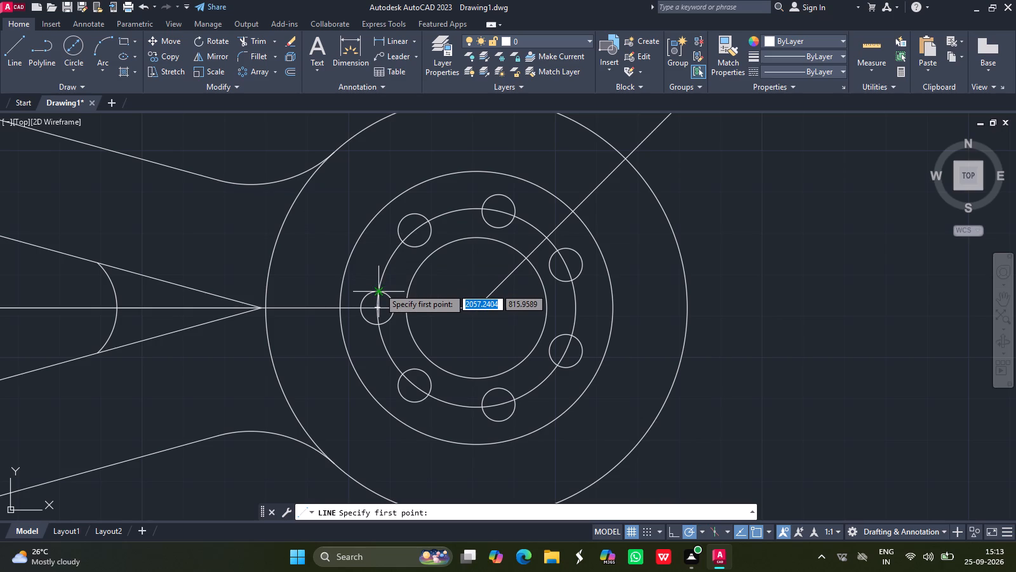
{"action": "left_click_drag", "start_coordinate": [379, 288], "coordinate": [409, 290]}
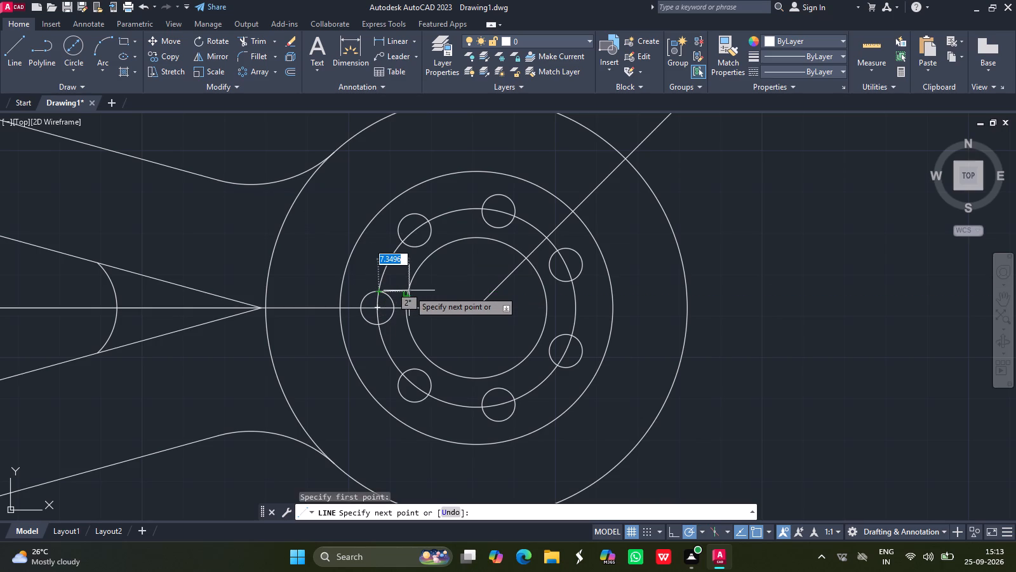
{"action": "left_click_drag", "start_coordinate": [409, 290], "coordinate": [414, 291]}
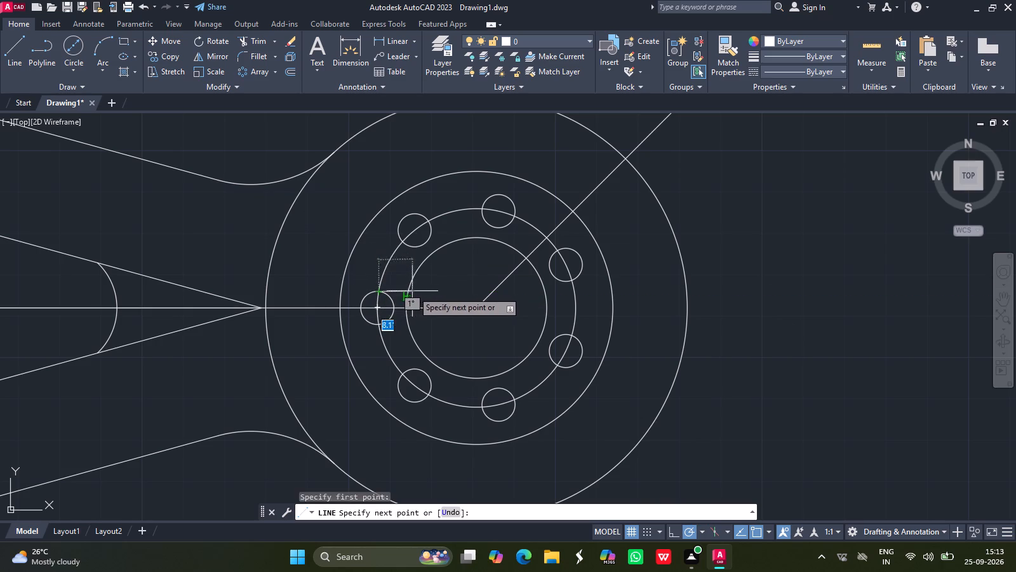
{"action": "left_click_drag", "start_coordinate": [414, 291], "coordinate": [408, 293]}
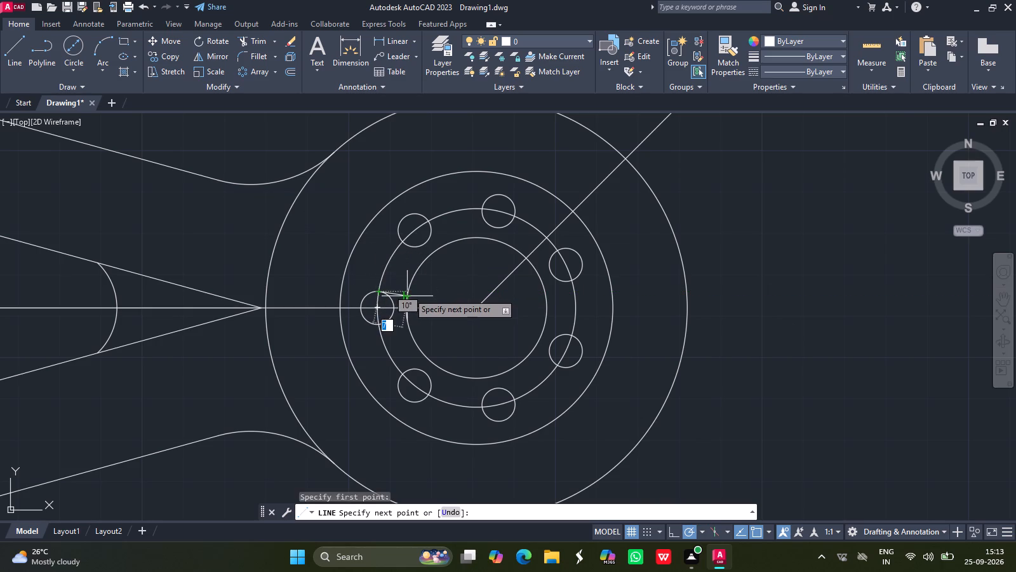
{"action": "scroll", "coordinate": [408, 293], "scroll_direction": "up", "scroll_amount": 3, "text": "ctrl"}
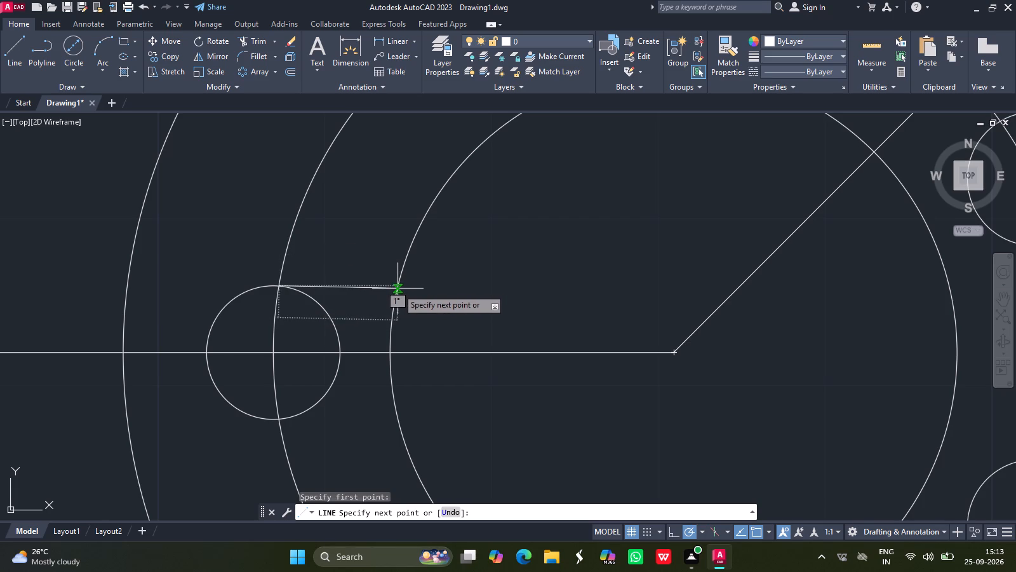
{"action": "left_click", "coordinate": [398, 289]}
{"action": "key", "text": "Return"}
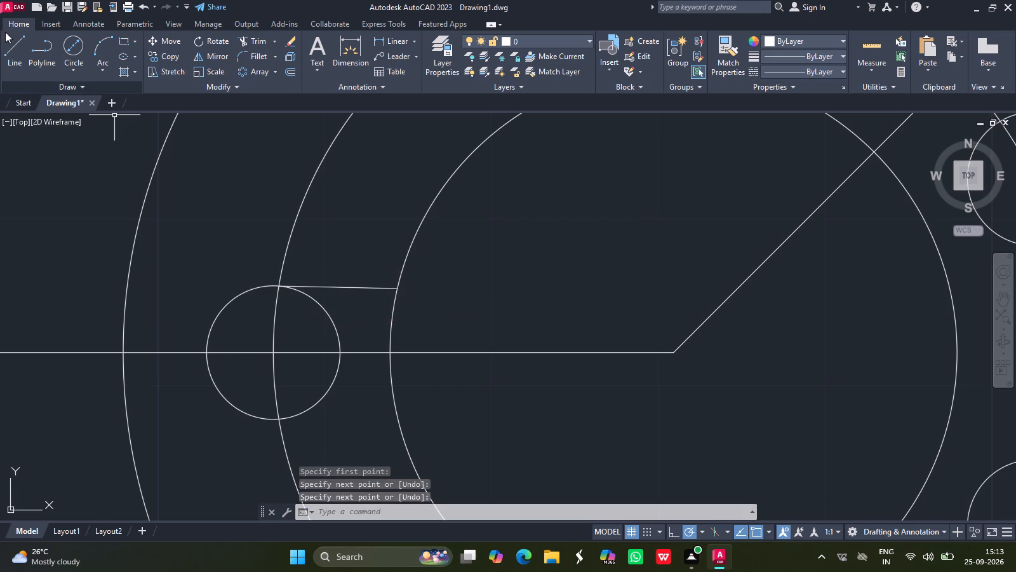
{"action": "left_click", "coordinate": [13, 46]}
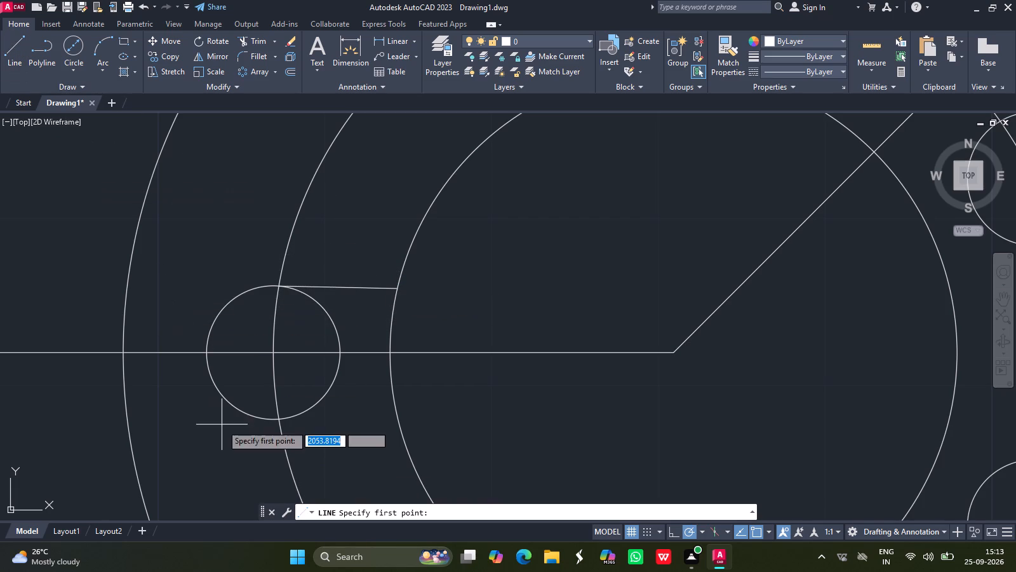
{"action": "left_click", "coordinate": [283, 419]}
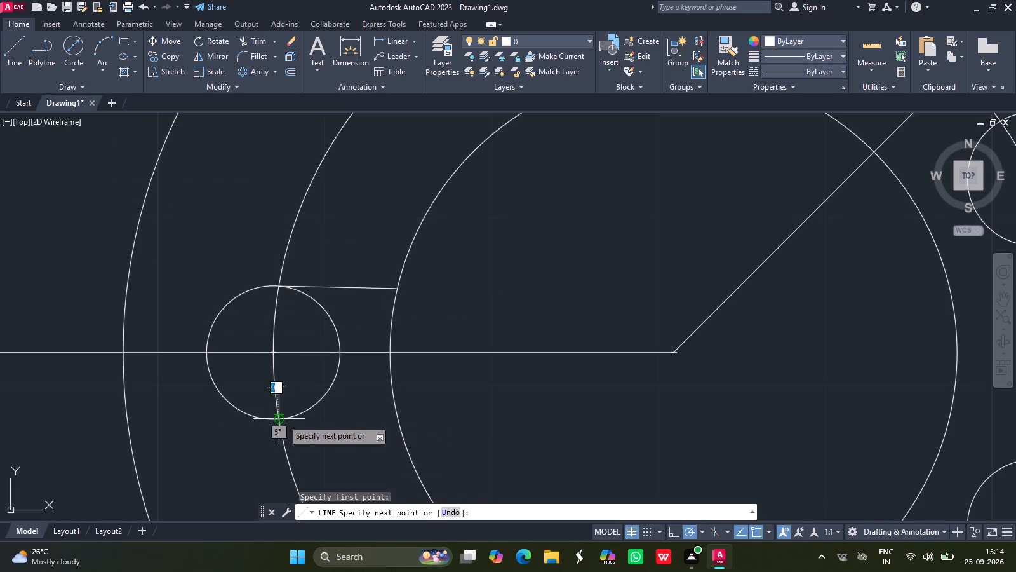
{"action": "left_click", "coordinate": [398, 418]}
{"action": "key", "text": "Return"}
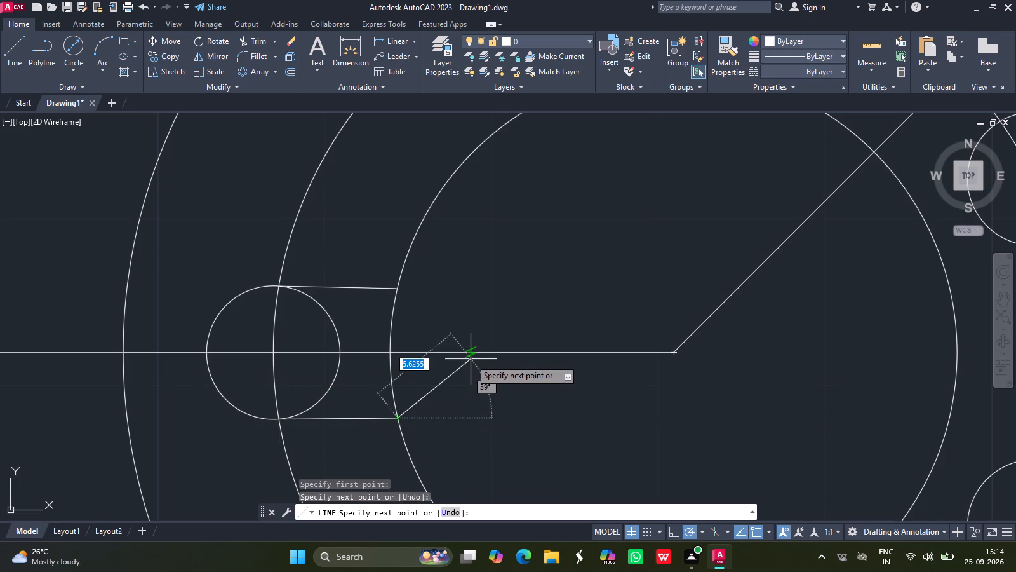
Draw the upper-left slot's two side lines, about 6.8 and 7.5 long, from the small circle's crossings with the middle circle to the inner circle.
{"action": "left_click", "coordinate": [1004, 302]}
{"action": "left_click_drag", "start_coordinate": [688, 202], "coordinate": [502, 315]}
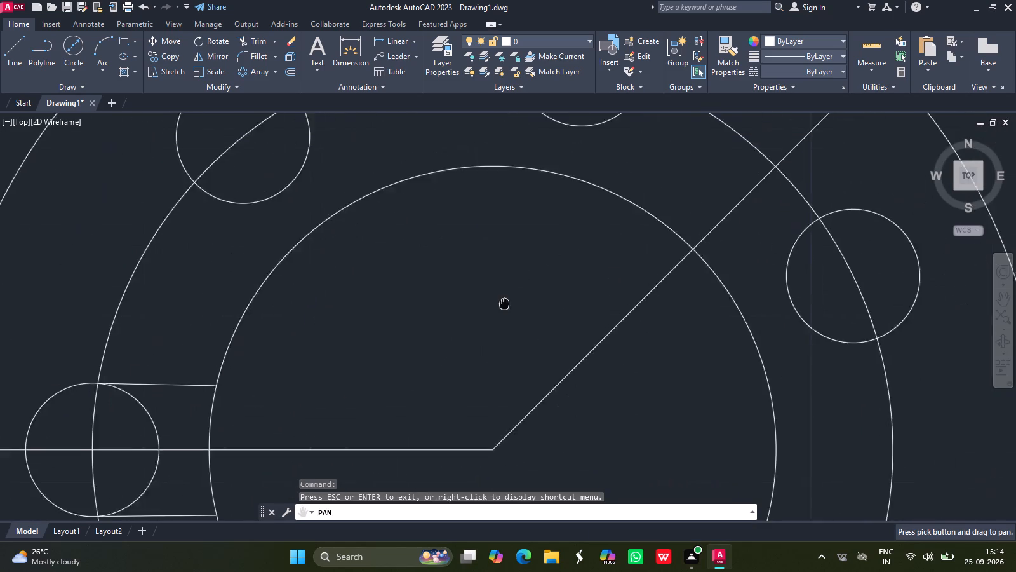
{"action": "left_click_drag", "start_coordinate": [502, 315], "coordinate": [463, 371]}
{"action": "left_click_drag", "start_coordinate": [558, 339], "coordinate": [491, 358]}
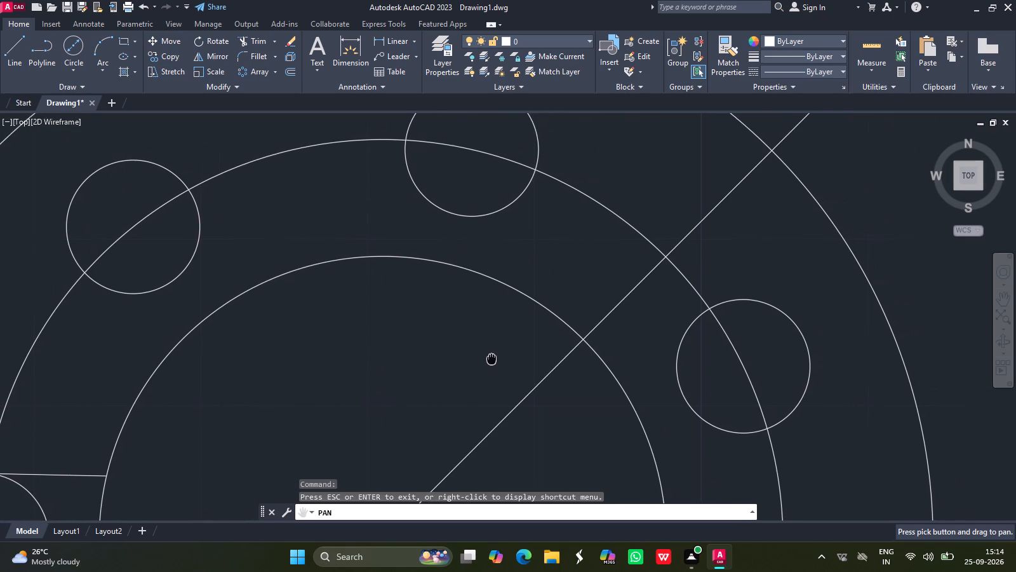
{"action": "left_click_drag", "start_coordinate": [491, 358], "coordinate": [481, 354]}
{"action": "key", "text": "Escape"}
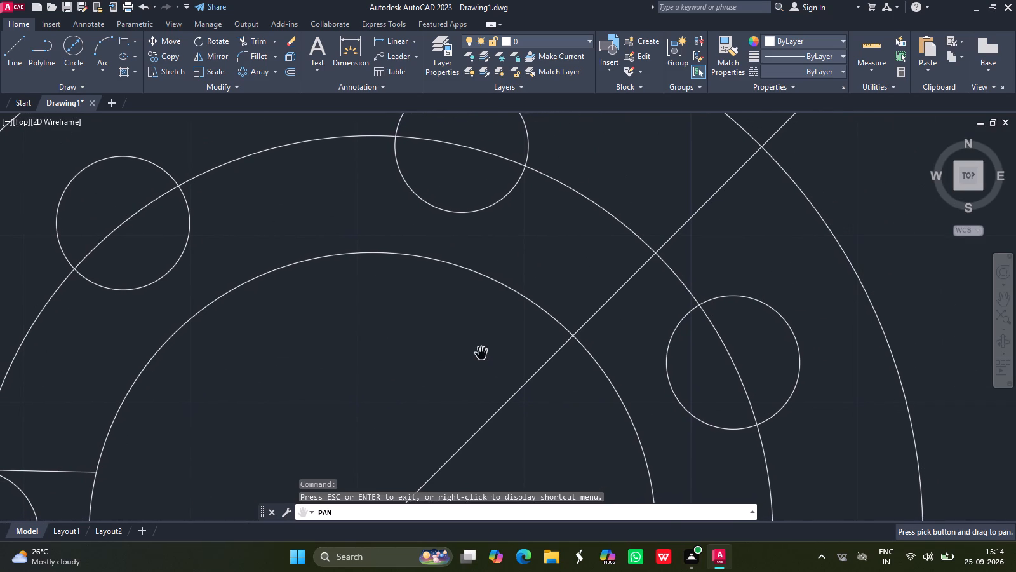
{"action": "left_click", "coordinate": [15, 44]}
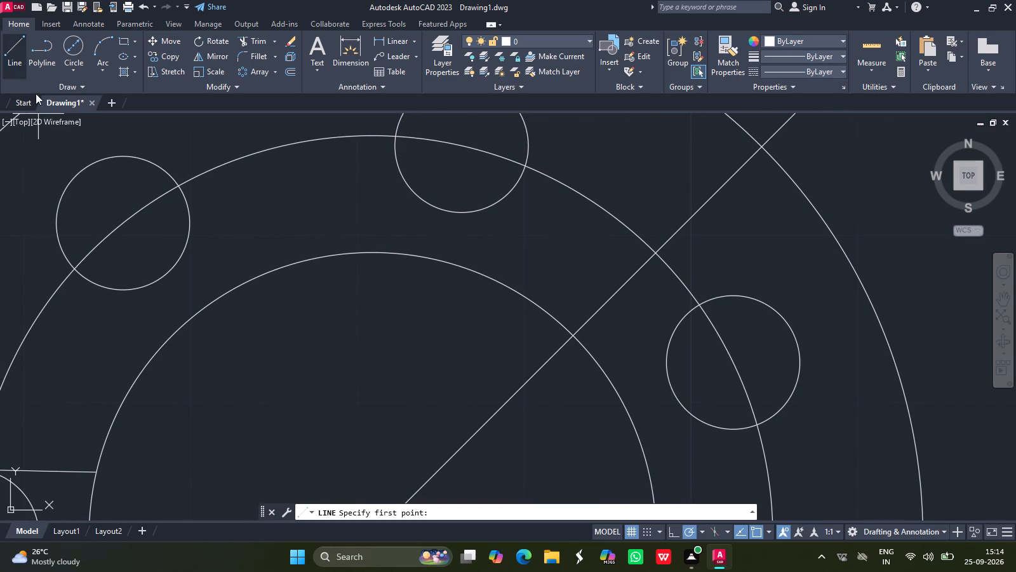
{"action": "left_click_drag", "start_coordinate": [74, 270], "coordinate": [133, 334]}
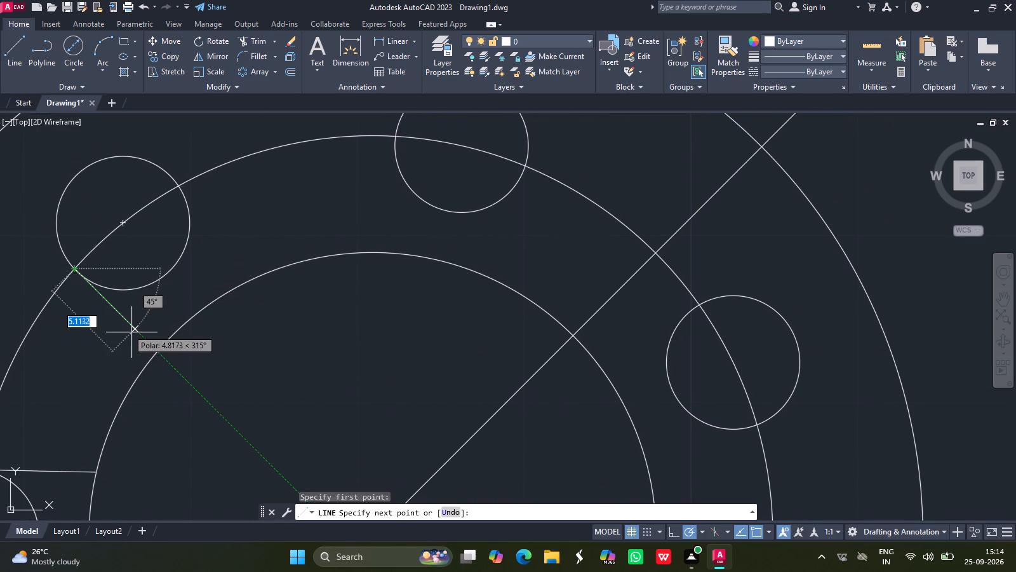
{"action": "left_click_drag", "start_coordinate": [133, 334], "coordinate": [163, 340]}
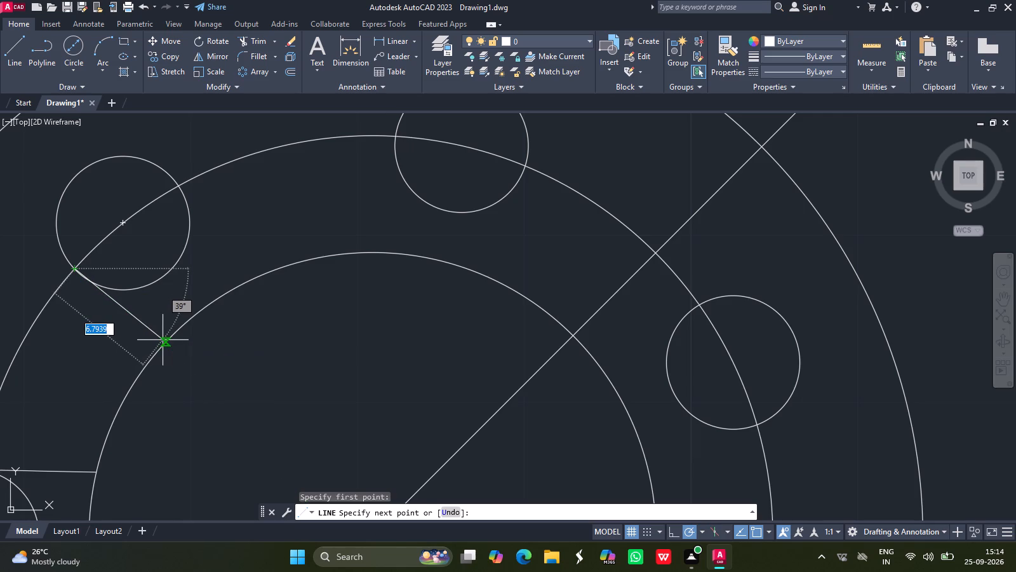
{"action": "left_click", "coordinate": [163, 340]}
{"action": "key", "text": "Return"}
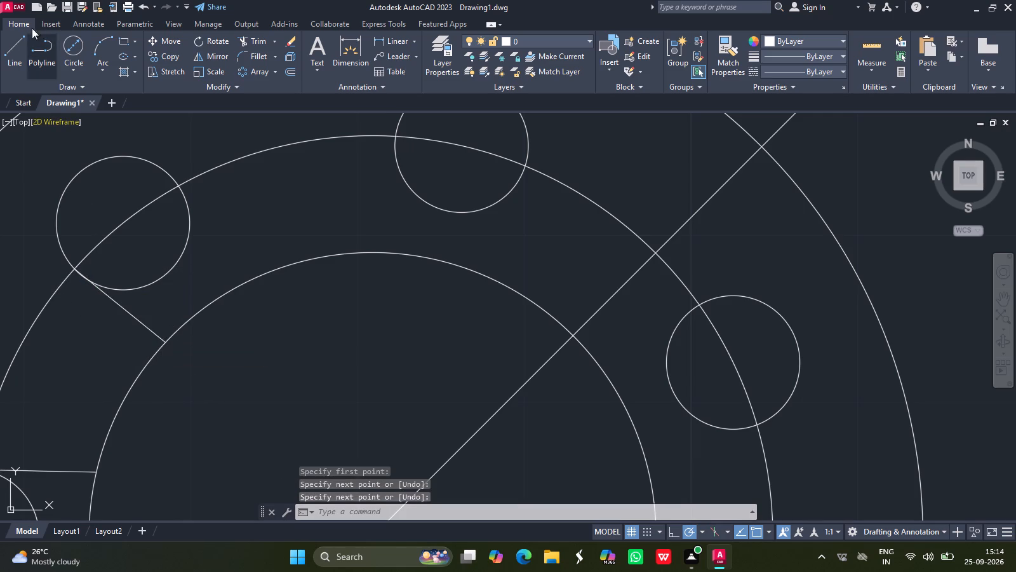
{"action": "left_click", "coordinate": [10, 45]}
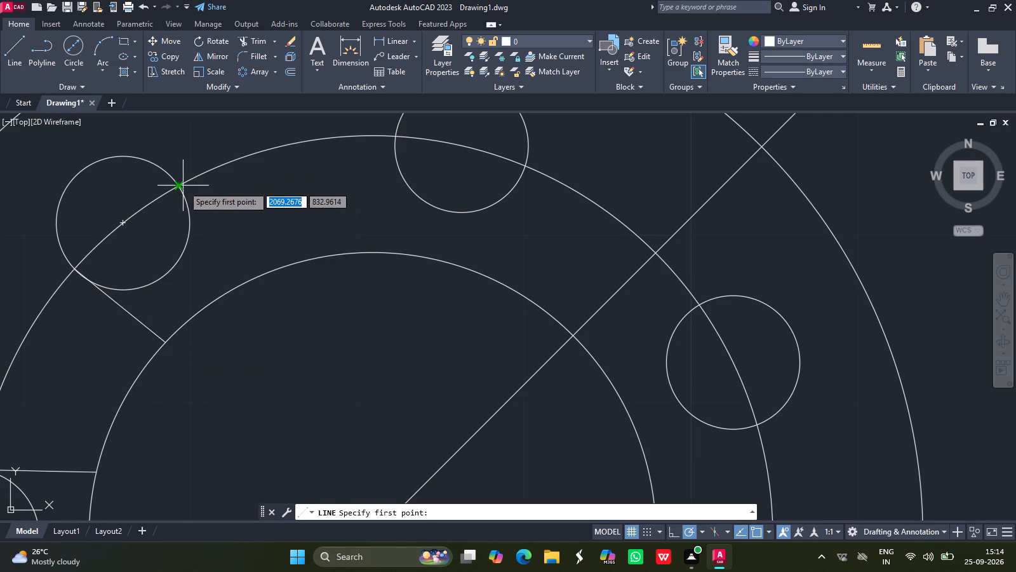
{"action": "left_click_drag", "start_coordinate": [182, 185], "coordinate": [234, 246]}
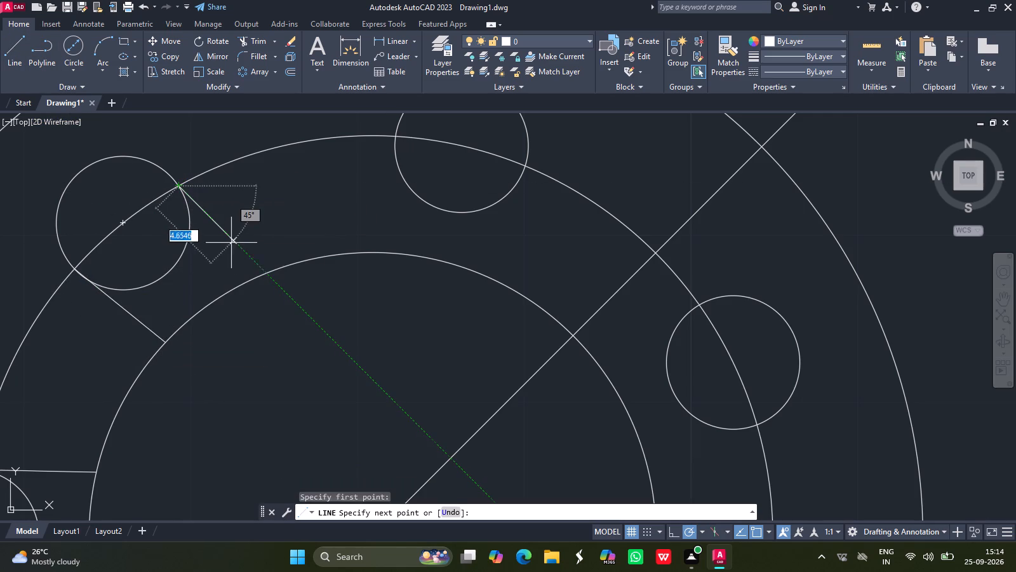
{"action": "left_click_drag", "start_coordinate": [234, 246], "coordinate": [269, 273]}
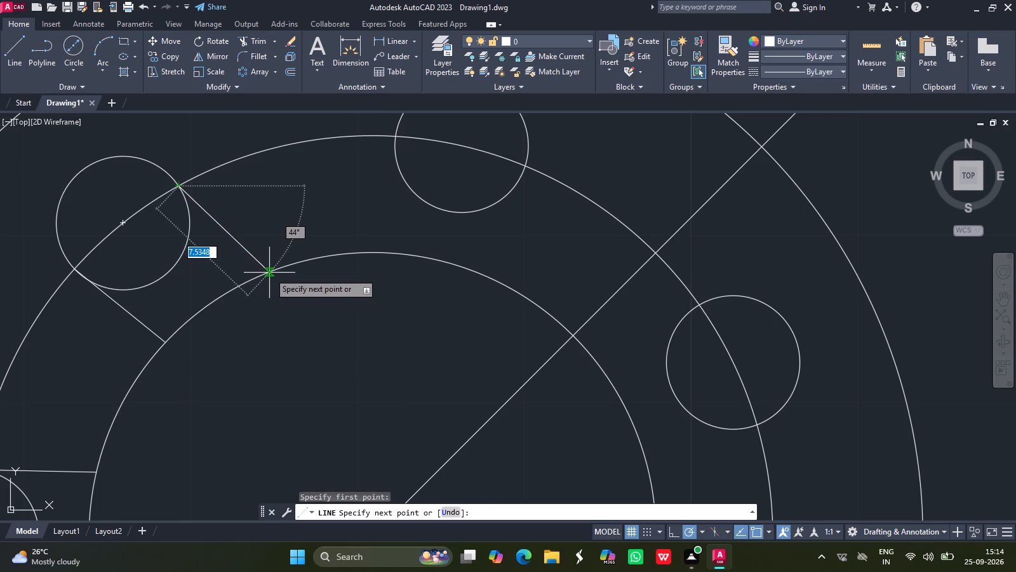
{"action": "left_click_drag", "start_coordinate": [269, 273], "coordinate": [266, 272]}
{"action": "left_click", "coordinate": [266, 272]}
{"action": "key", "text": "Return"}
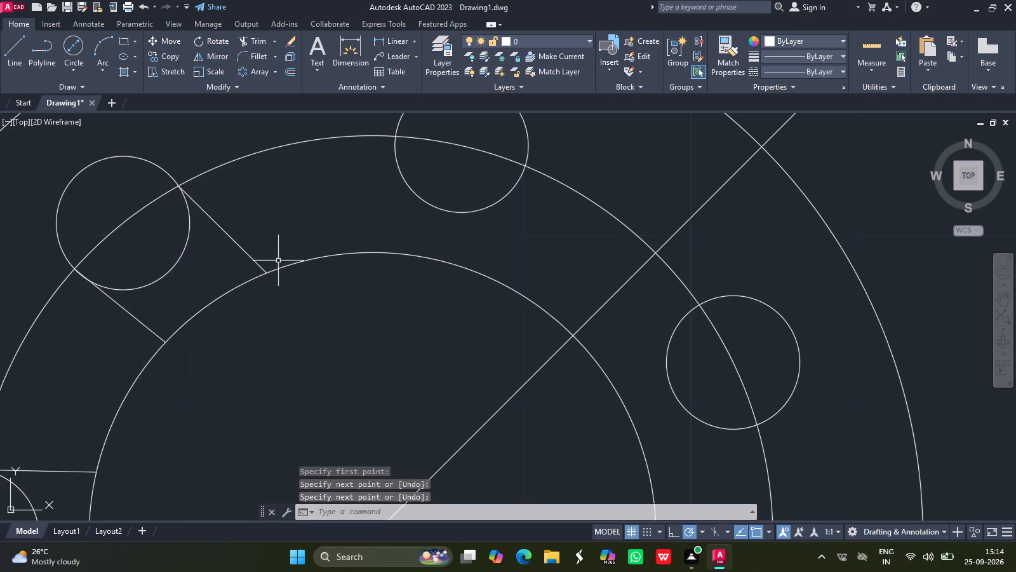
Draw the top slot's two side lines, about 7.1 long, from the small circle's crossings with the middle circle to the inner circle.
{"action": "left_click", "coordinate": [8, 51]}
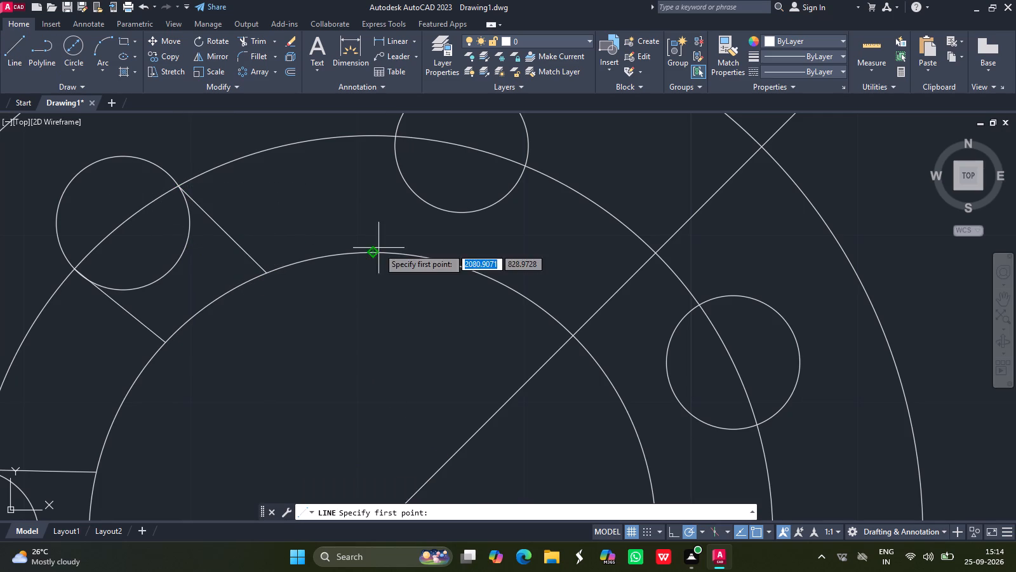
{"action": "left_click_drag", "start_coordinate": [396, 137], "coordinate": [395, 261]}
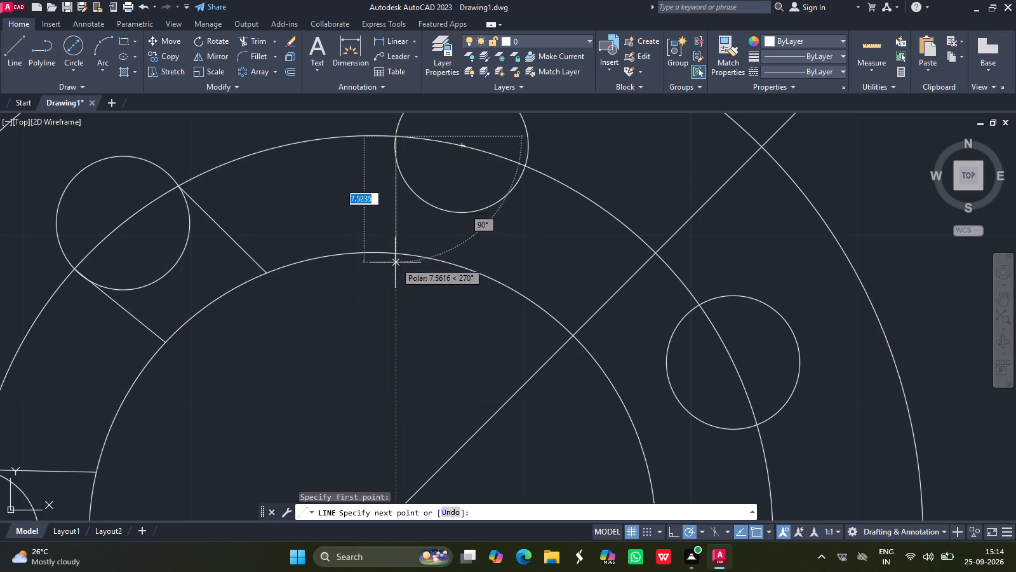
{"action": "left_click_drag", "start_coordinate": [395, 261], "coordinate": [395, 252]}
{"action": "left_click", "coordinate": [395, 252]}
{"action": "key", "text": "Return"}
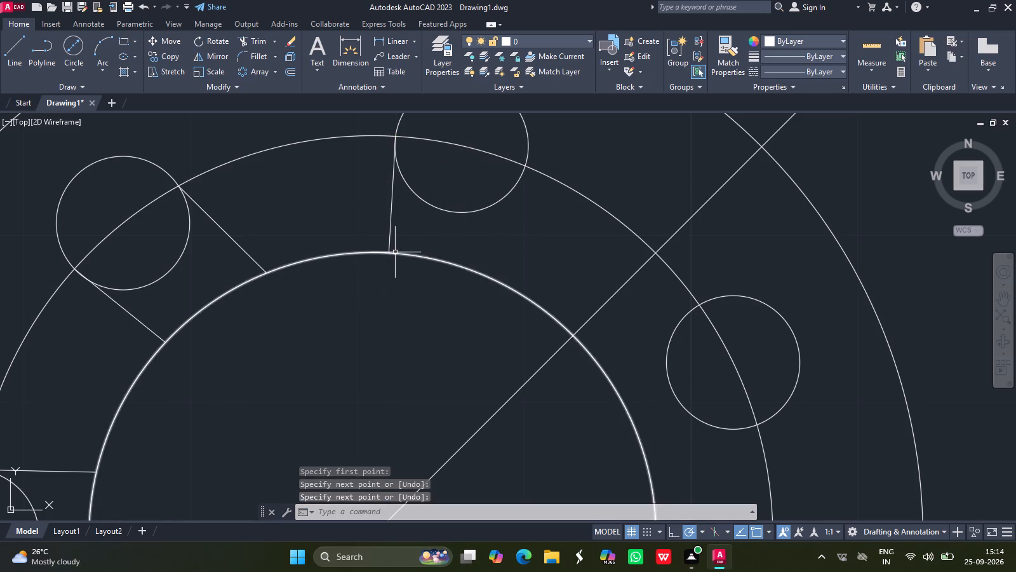
{"action": "left_click", "coordinate": [15, 46]}
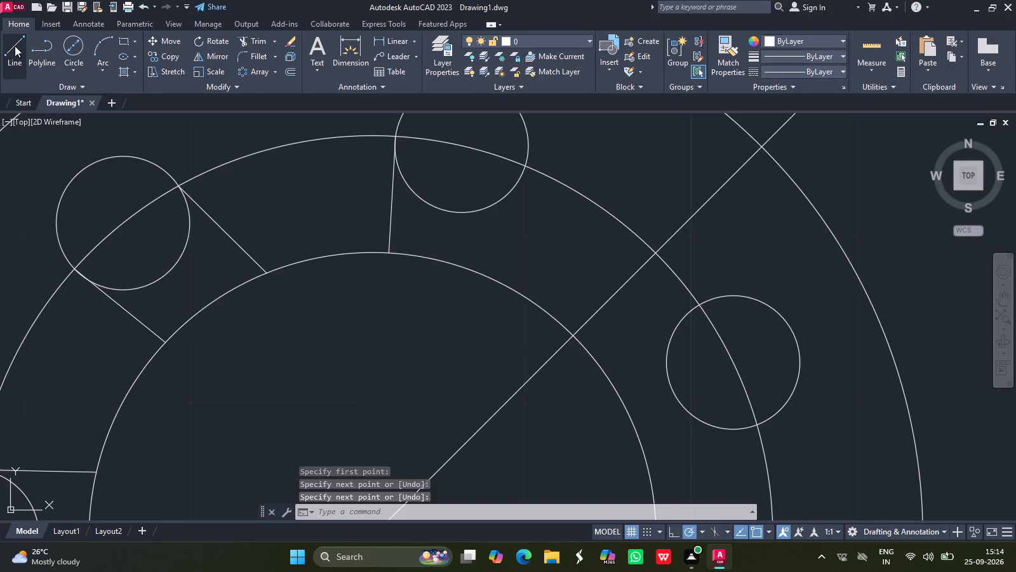
{"action": "left_click_drag", "start_coordinate": [526, 164], "coordinate": [519, 255]}
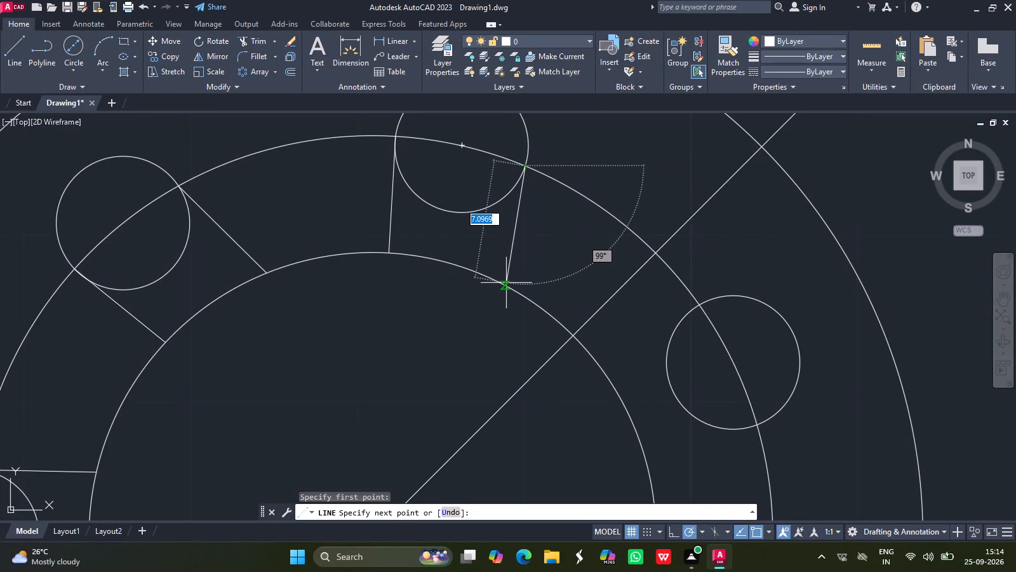
{"action": "left_click", "coordinate": [505, 287]}
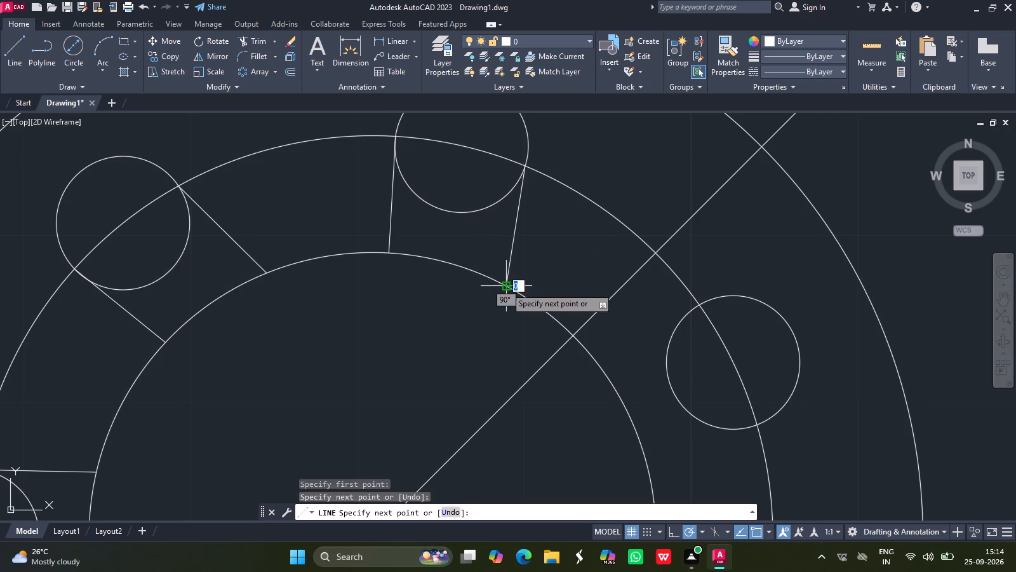
{"action": "key", "text": "Return"}
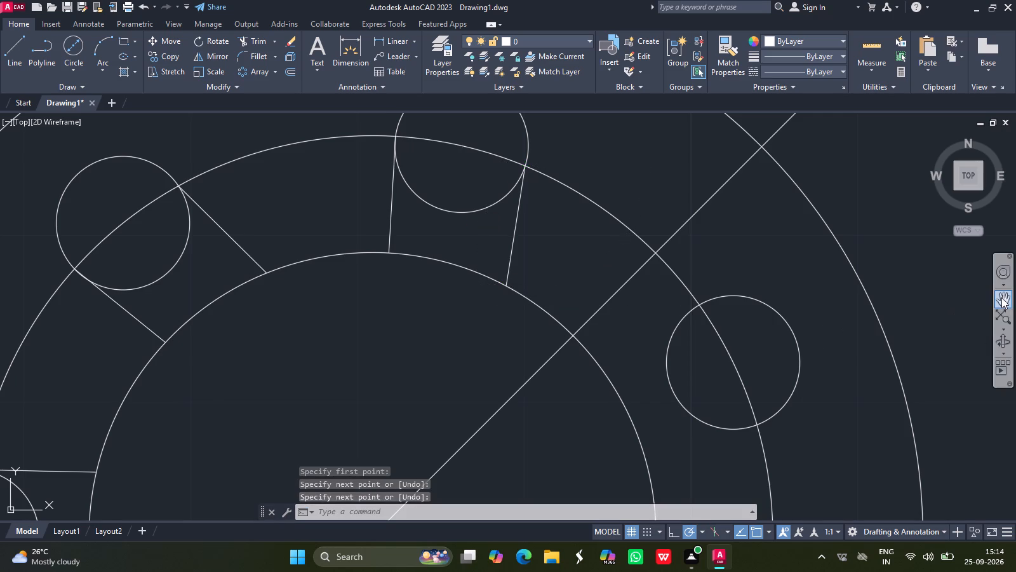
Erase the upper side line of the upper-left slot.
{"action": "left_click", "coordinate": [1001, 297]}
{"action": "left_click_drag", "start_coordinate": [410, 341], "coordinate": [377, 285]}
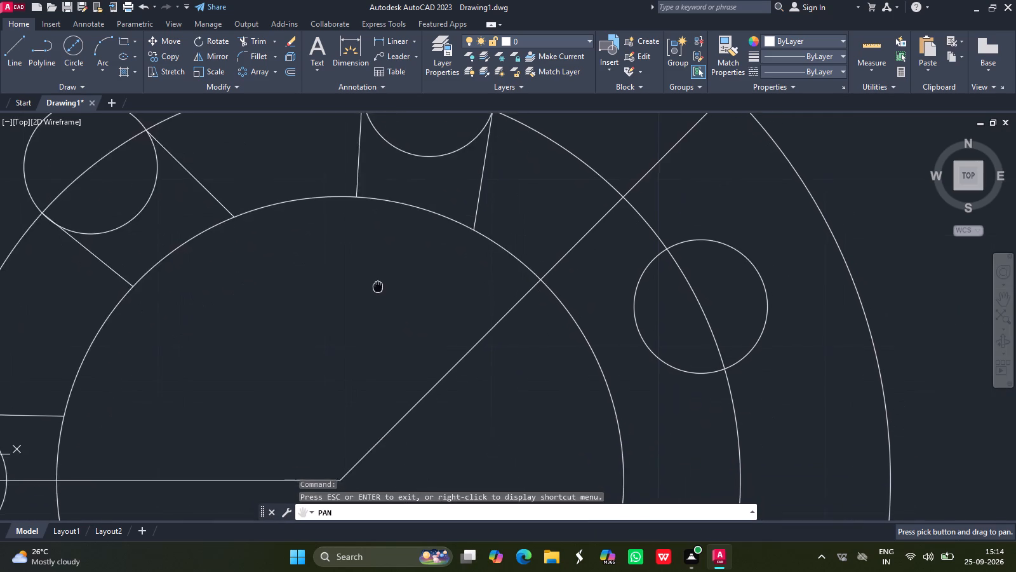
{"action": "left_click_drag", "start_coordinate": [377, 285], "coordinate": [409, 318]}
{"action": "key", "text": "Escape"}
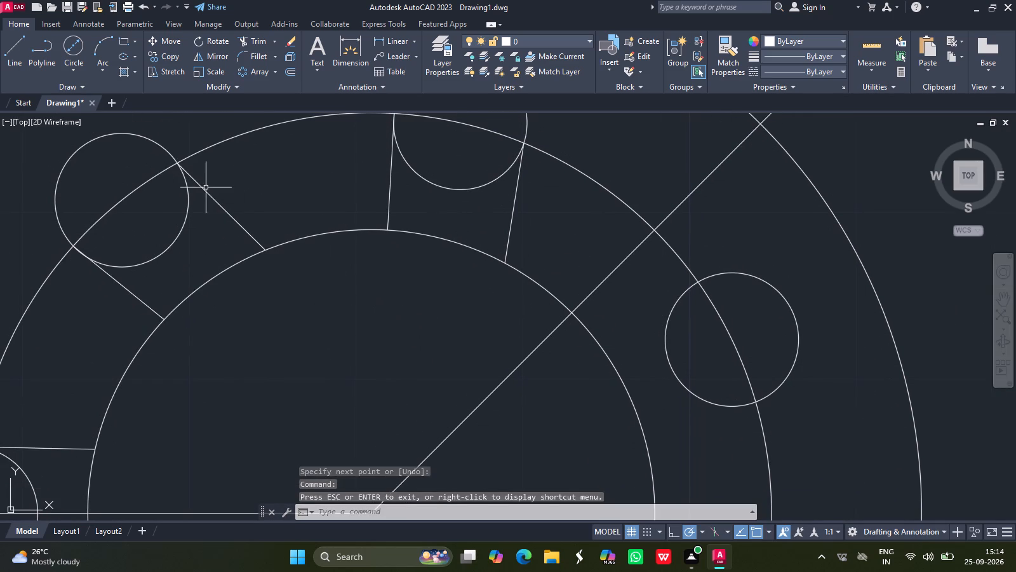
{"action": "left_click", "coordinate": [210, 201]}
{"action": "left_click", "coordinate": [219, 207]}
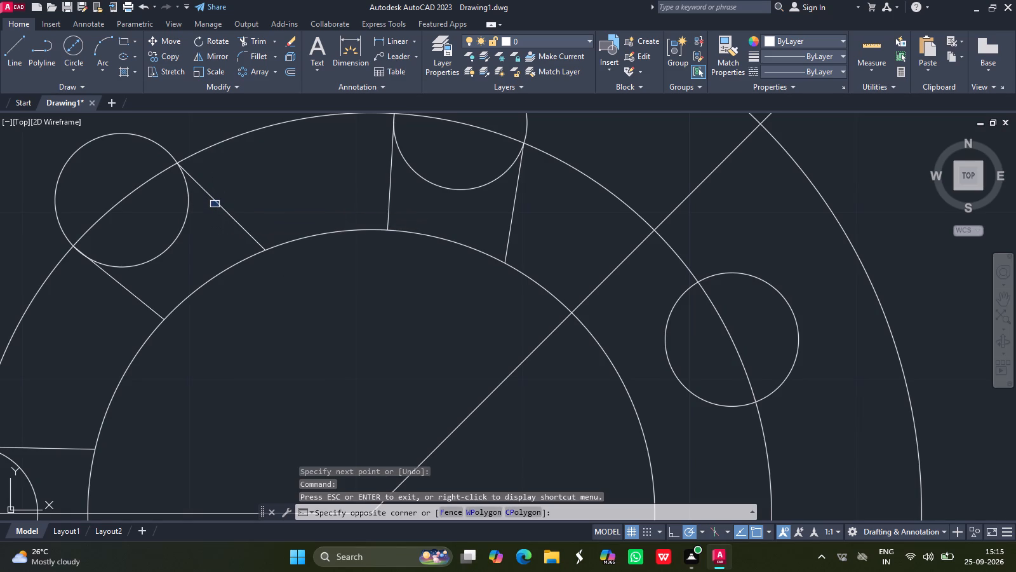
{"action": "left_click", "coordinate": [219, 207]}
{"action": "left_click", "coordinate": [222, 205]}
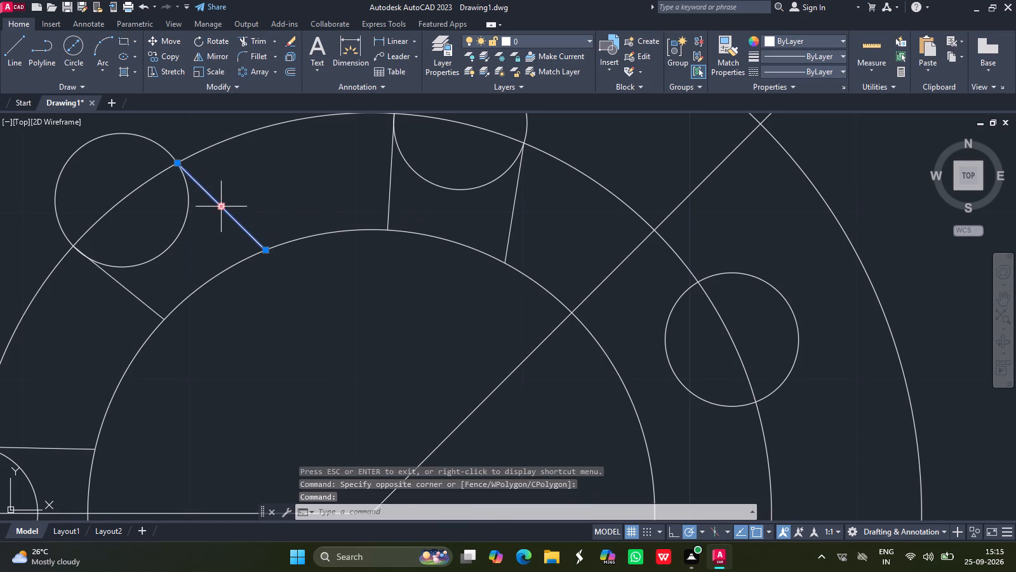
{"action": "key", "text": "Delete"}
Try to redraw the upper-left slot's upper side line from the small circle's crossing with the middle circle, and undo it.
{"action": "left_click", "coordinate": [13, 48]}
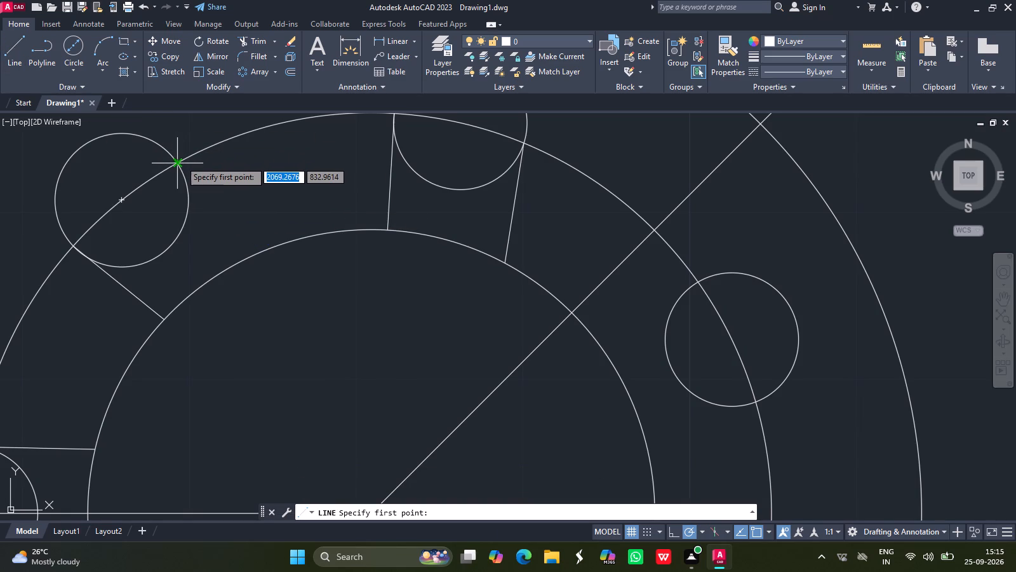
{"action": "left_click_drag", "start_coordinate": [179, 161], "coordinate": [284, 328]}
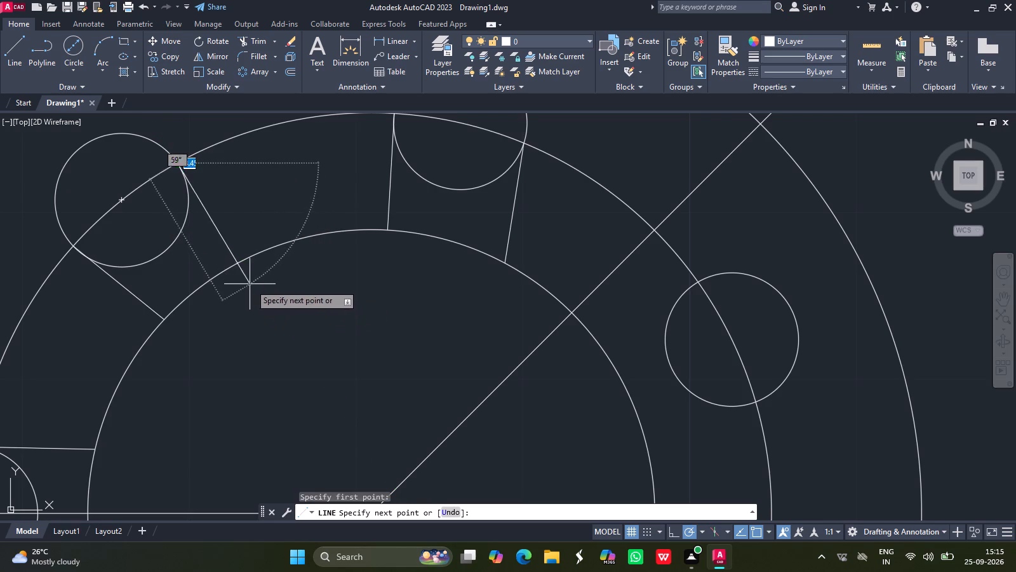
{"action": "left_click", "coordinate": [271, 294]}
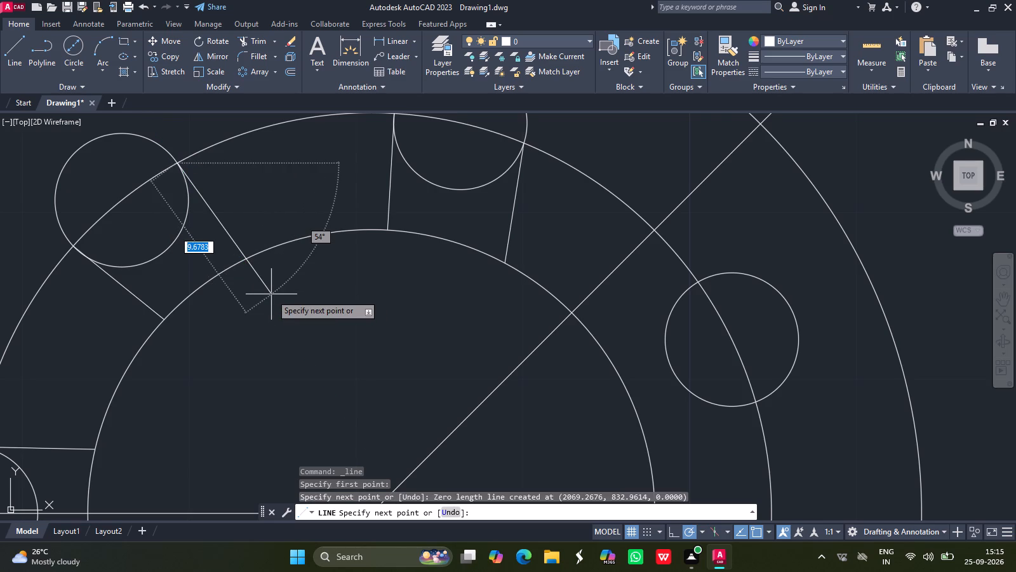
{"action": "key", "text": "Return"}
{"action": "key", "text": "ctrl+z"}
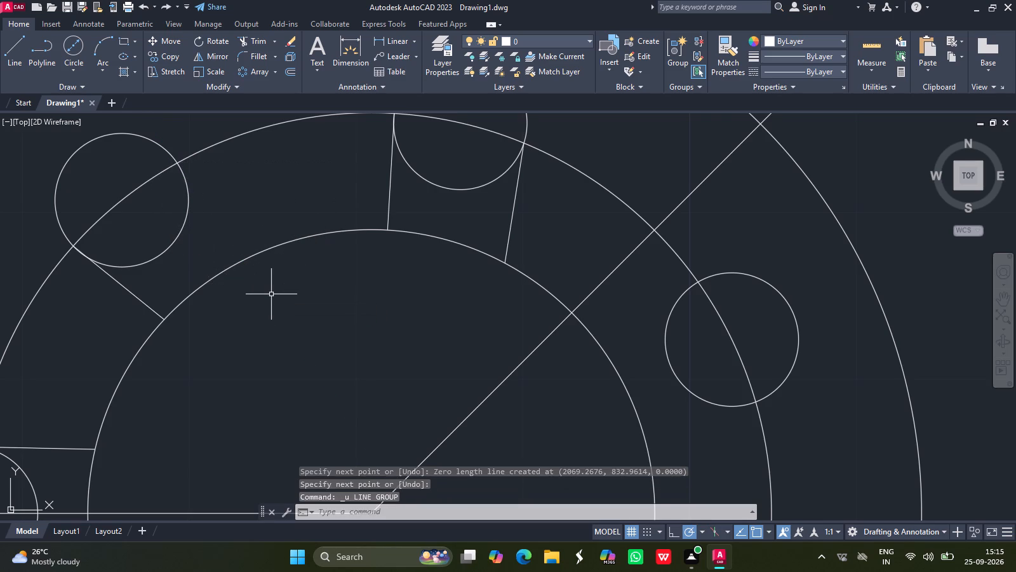
Draw the upper-left slot's upper side line, about 8 long, from the small circle's crossing with the middle circle to just inside the inner circle.
{"action": "left_click", "coordinate": [15, 42]}
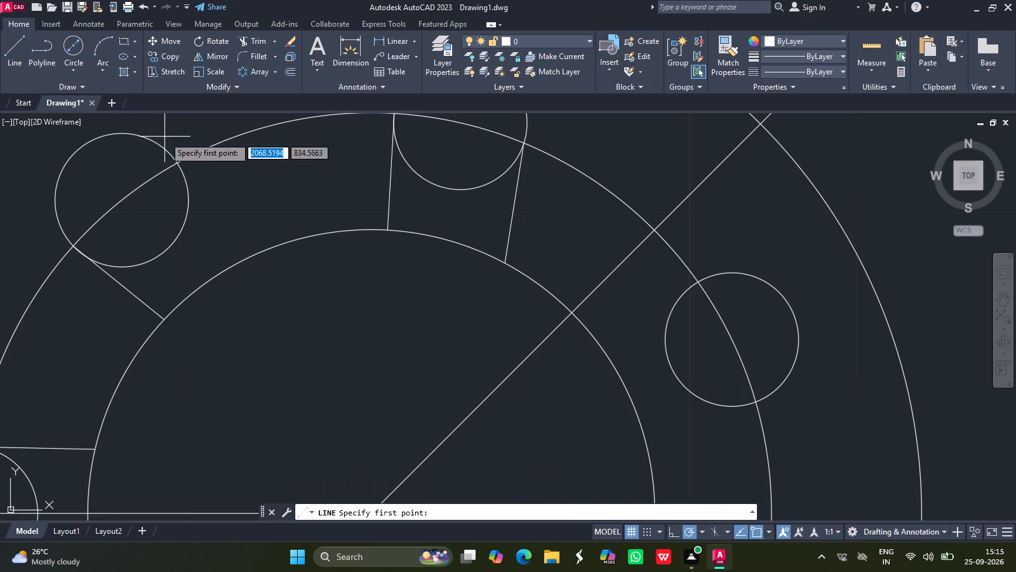
{"action": "left_click_drag", "start_coordinate": [180, 162], "coordinate": [241, 257]}
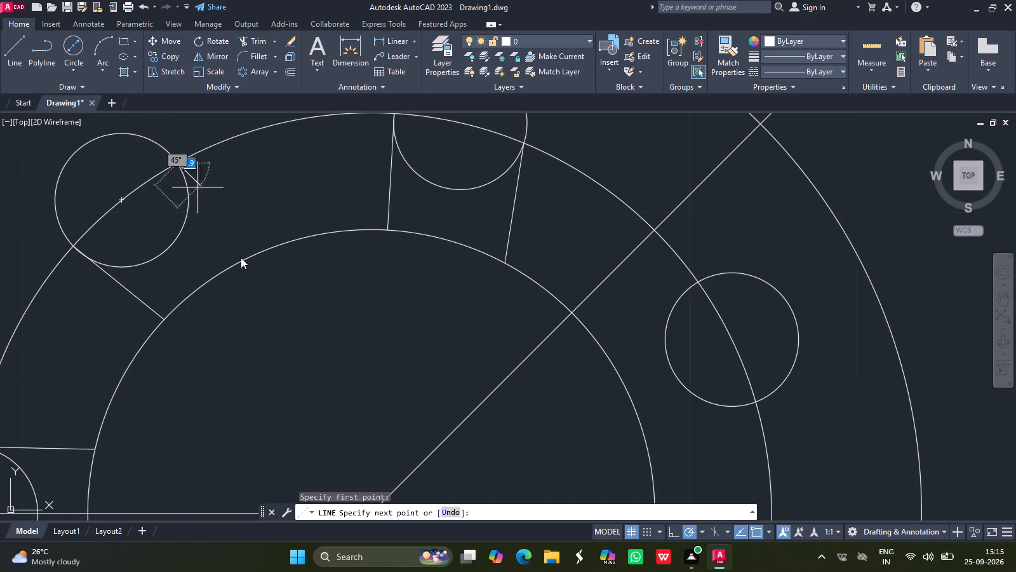
{"action": "left_click_drag", "start_coordinate": [241, 257], "coordinate": [256, 290]}
{"action": "left_click", "coordinate": [251, 274]}
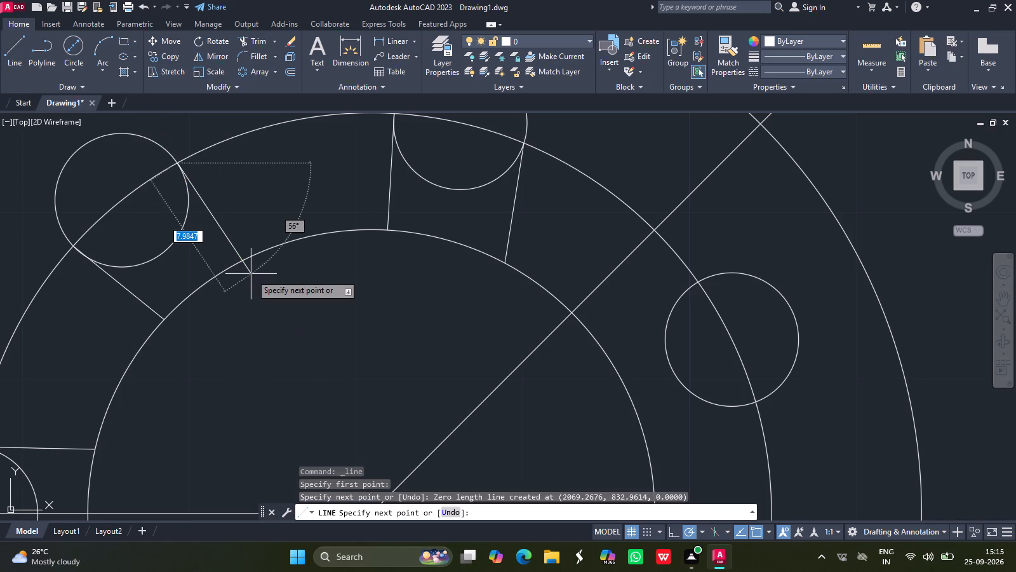
{"action": "left_click", "coordinate": [251, 274]}
{"action": "key", "text": "Return"}
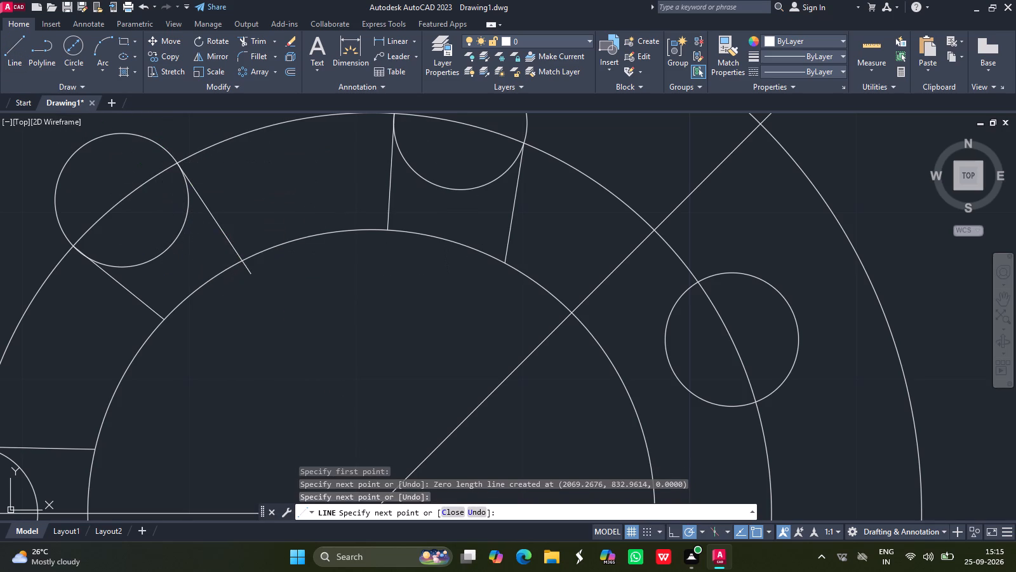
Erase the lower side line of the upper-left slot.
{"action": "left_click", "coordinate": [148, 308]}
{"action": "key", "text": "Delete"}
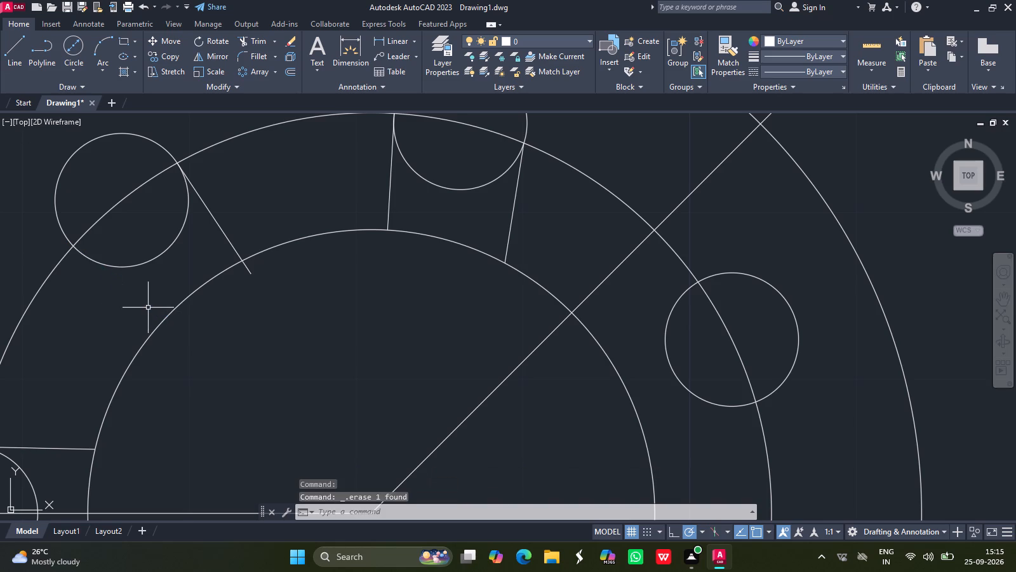
Draw the upper-left slot's lower side line, about 10.2 long, from the small circle's crossing with the middle circle to well inside the inner circle.
{"action": "left_click", "coordinate": [9, 41]}
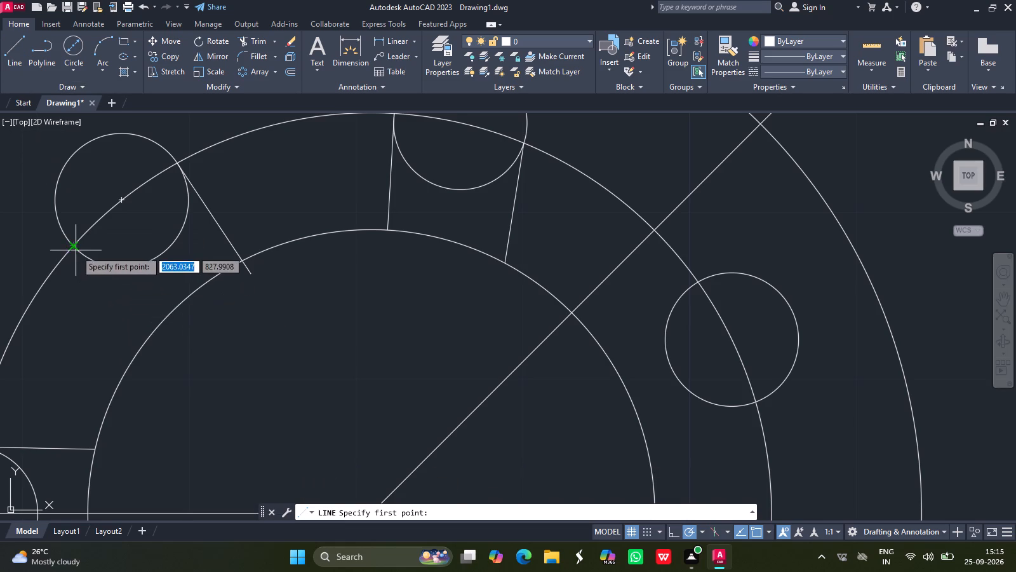
{"action": "left_click_drag", "start_coordinate": [74, 245], "coordinate": [168, 364]}
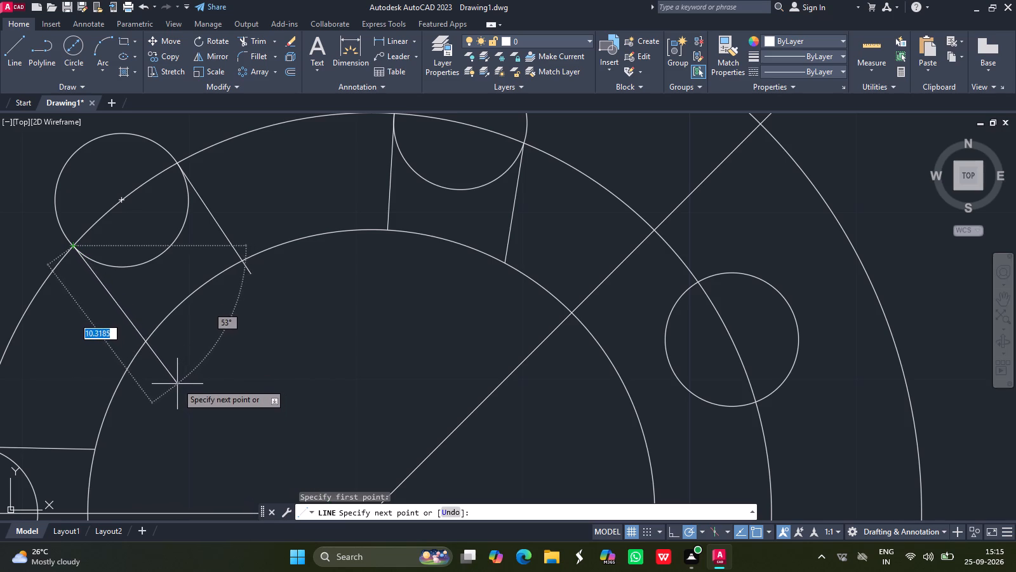
{"action": "left_click", "coordinate": [177, 381]}
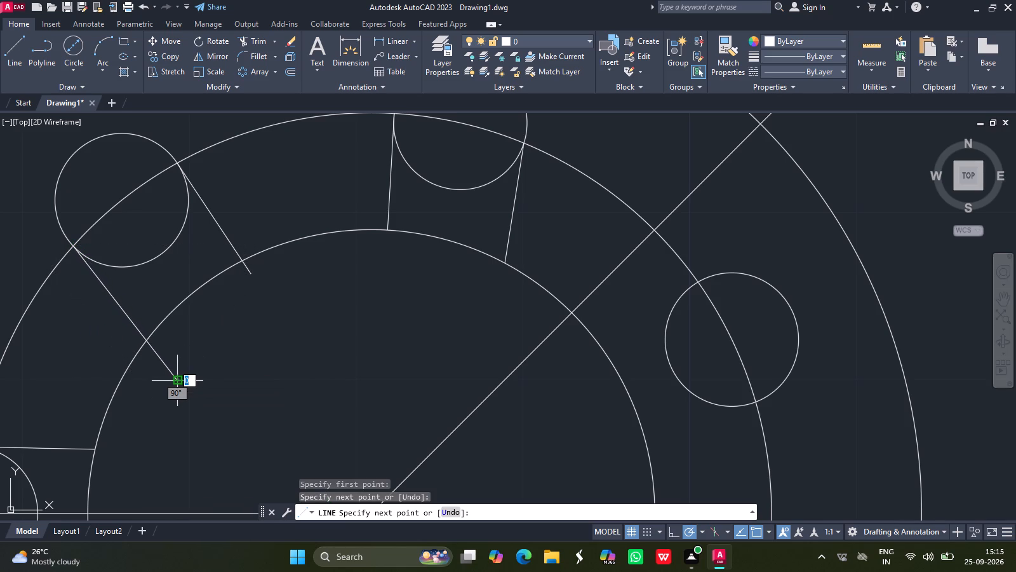
{"action": "key", "text": "Return"}
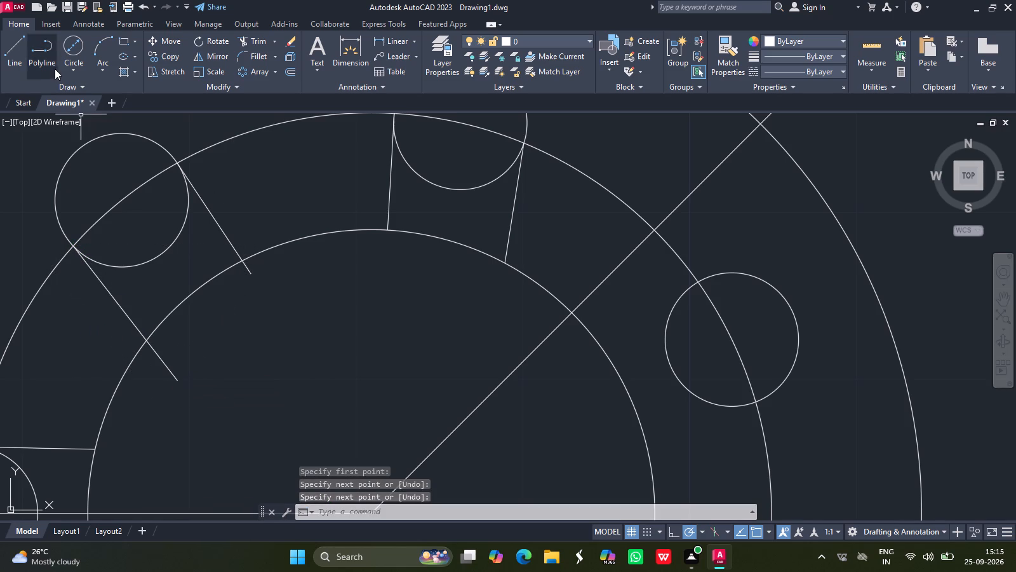
Erase the left side line of the top slot.
{"action": "left_click", "coordinate": [391, 203]}
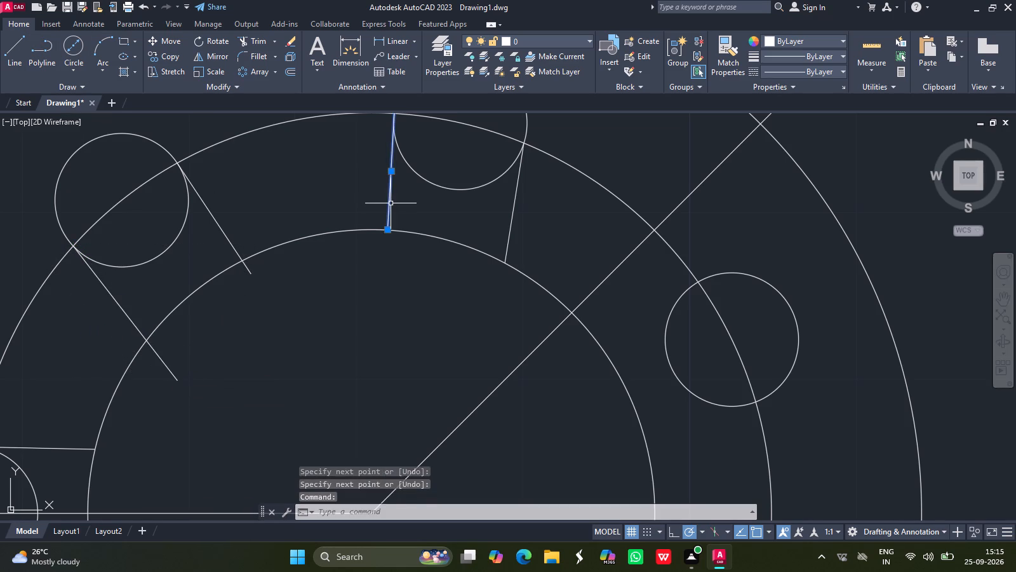
{"action": "key", "text": "Delete"}
Draw the top slot's left side line, about 8.4 long, from the small circle's crossing with the middle circle to just inside the inner circle.
{"action": "left_click", "coordinate": [10, 46]}
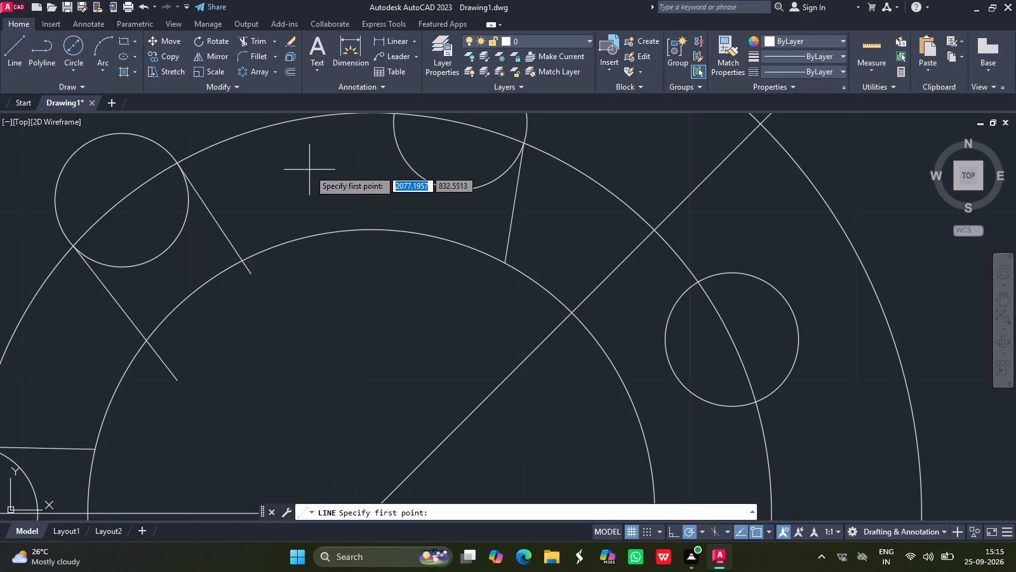
{"action": "scroll", "coordinate": [309, 170], "scroll_direction": "down", "scroll_amount": 1, "text": "ctrl"}
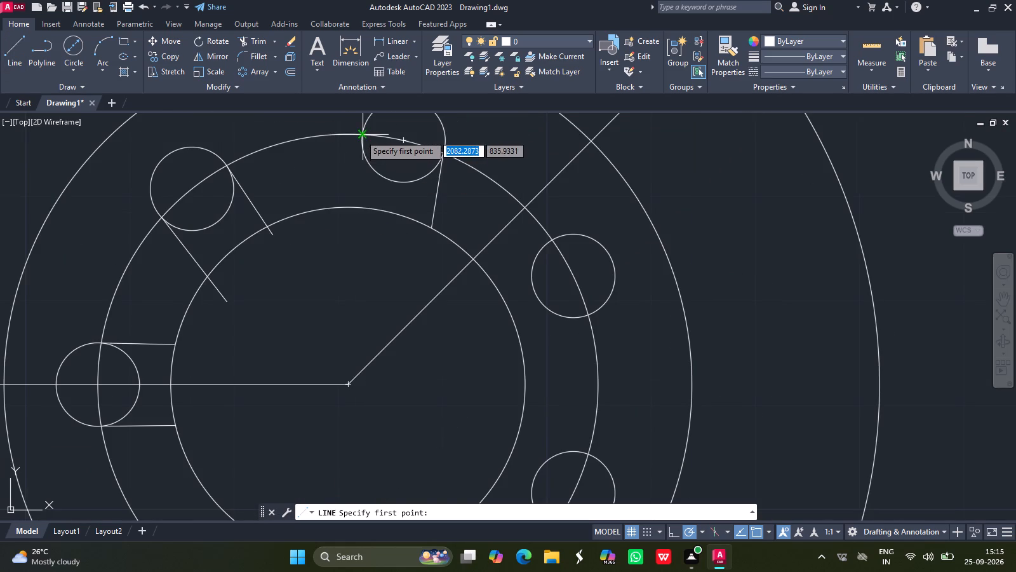
{"action": "left_click_drag", "start_coordinate": [360, 135], "coordinate": [352, 262]}
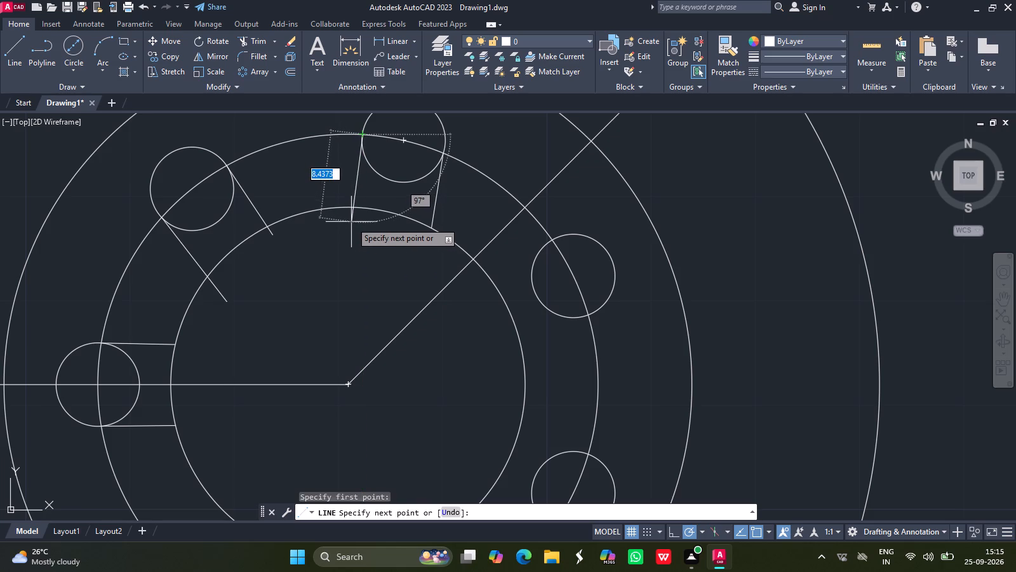
{"action": "left_click", "coordinate": [351, 222]}
{"action": "key", "text": "Return"}
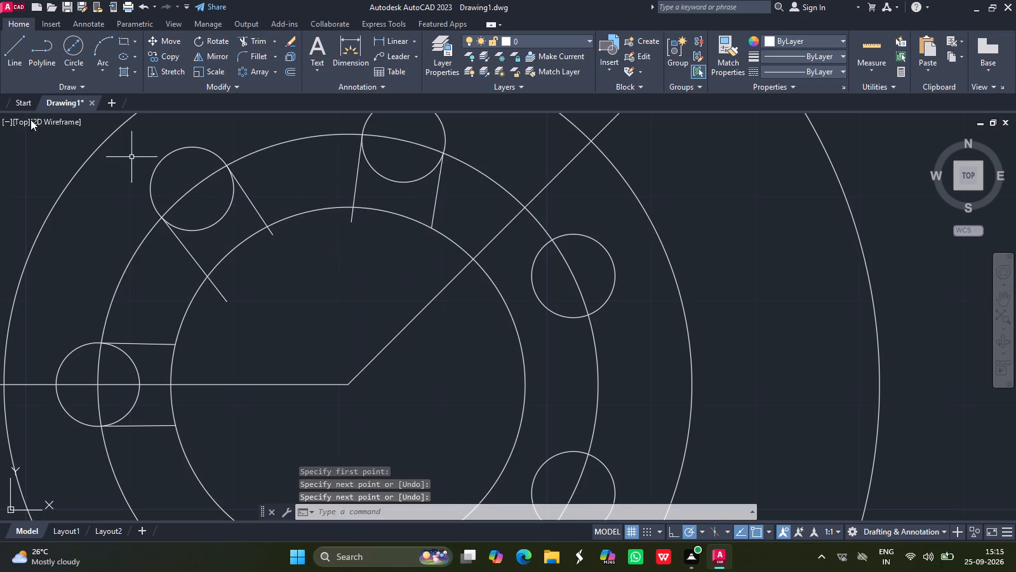
Draw the upper-right slot's upper side line from the small circle's crossing with the middle circle to the inner circle.
{"action": "left_click", "coordinate": [11, 43]}
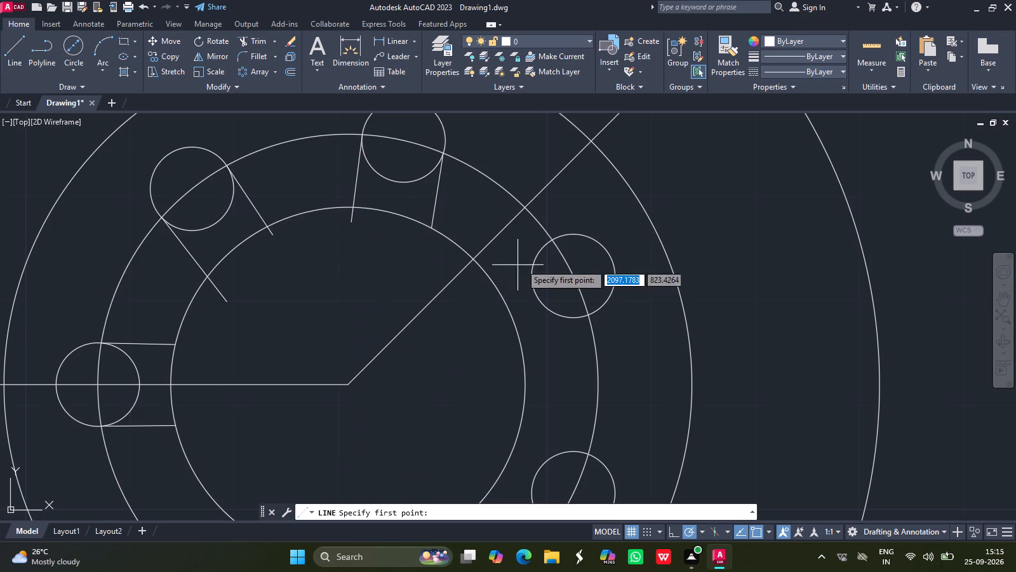
{"action": "left_click", "coordinate": [551, 241]}
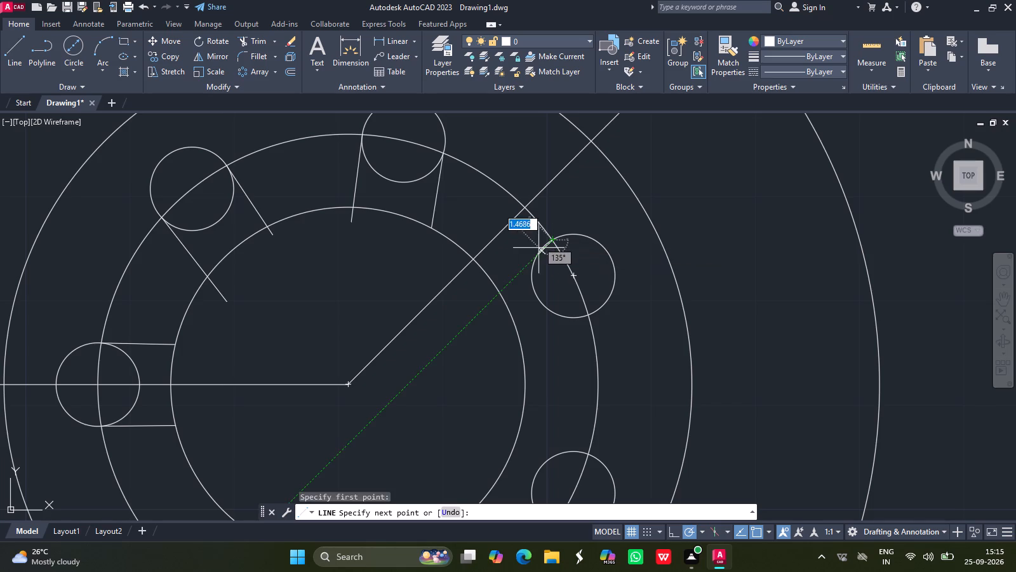
{"action": "left_click", "coordinate": [492, 282]}
{"action": "key", "text": "Return"}
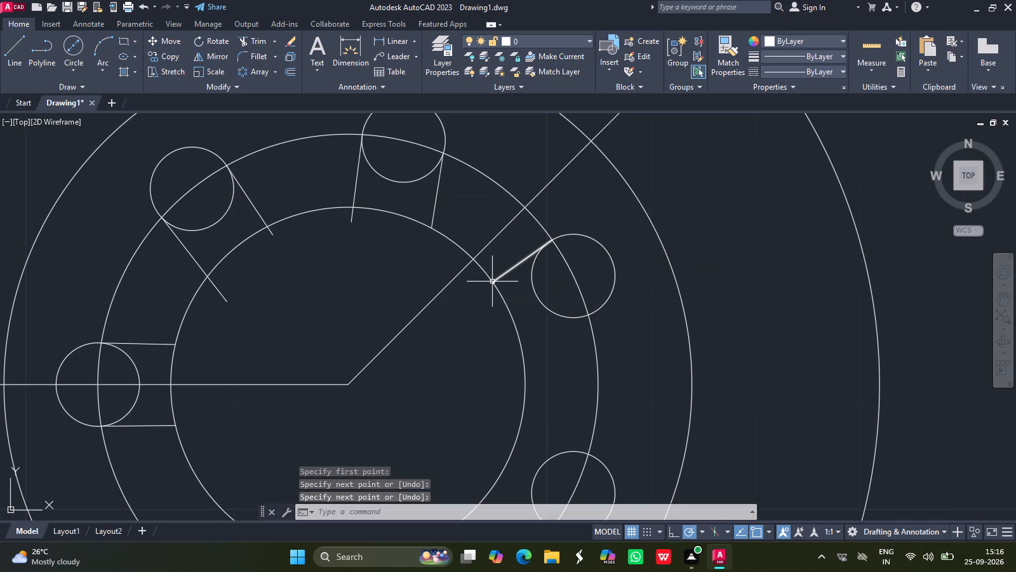
Draw the upper-right slot's lower side line from the small circle's crossing with the middle circle to the inner circle.
{"action": "left_click", "coordinate": [26, 43]}
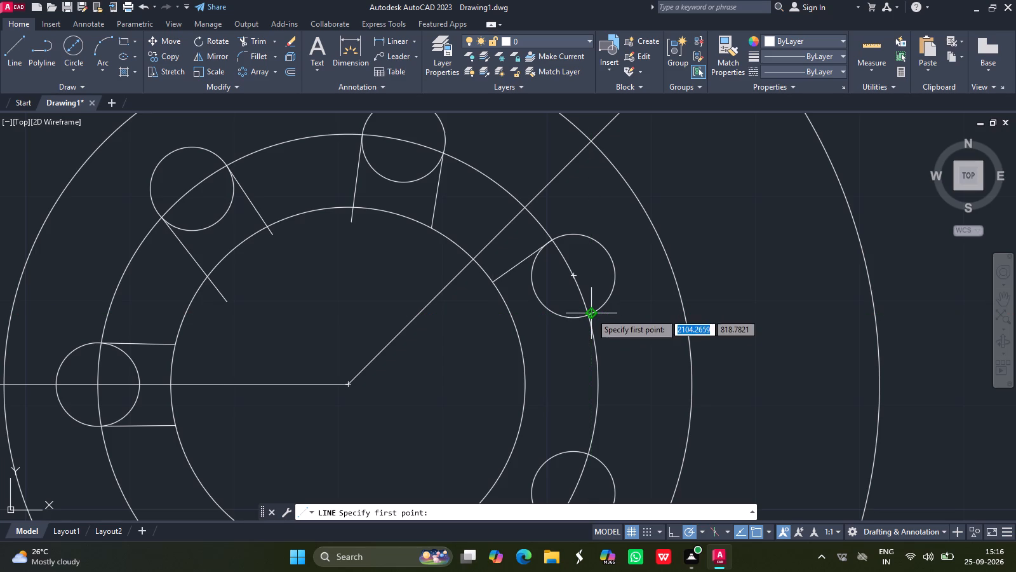
{"action": "left_click_drag", "start_coordinate": [586, 318], "coordinate": [521, 380]}
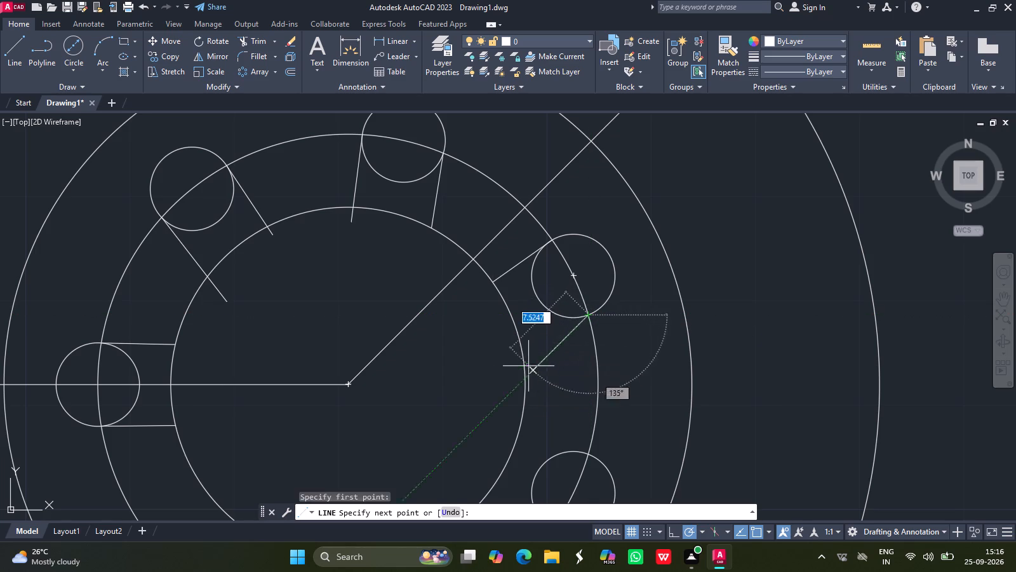
{"action": "left_click_drag", "start_coordinate": [521, 380], "coordinate": [520, 352]}
{"action": "left_click", "coordinate": [519, 351]}
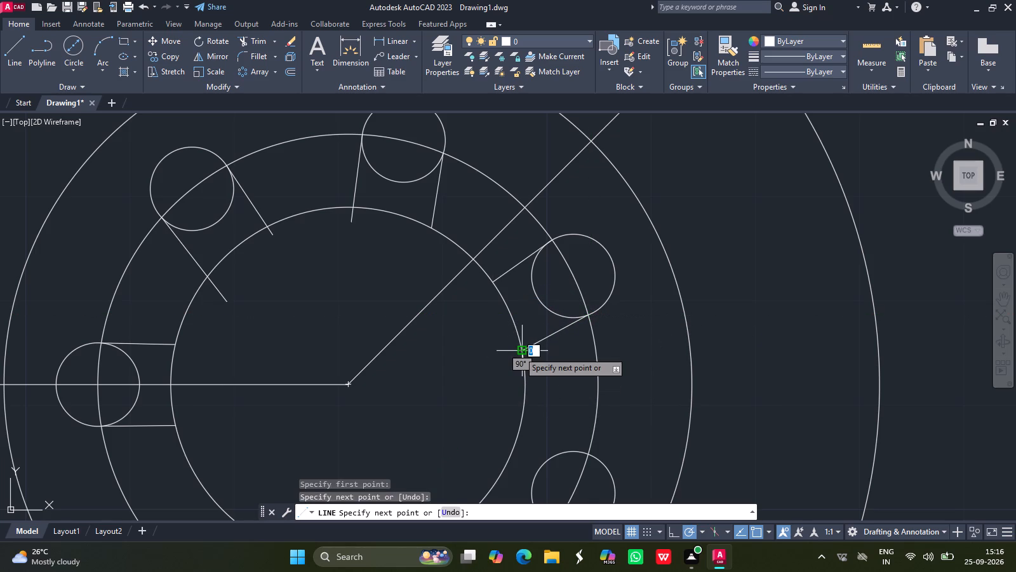
{"action": "key", "text": "Return"}
Explode the polar array of seven small circles into separate circles.
{"action": "scroll", "coordinate": [533, 276], "scroll_direction": "down", "scroll_amount": 2, "text": "ctrl"}
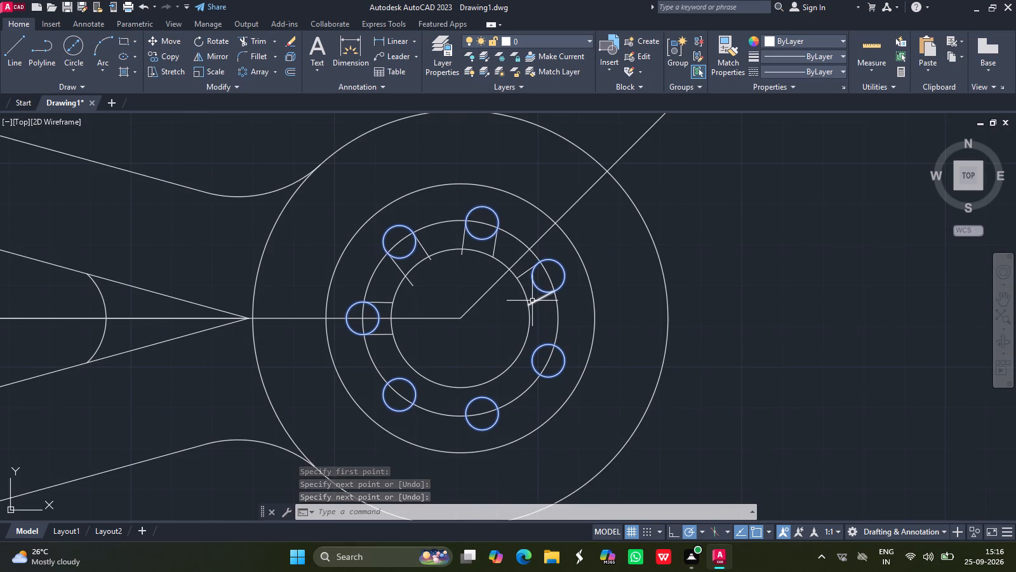
{"action": "key", "text": "Escape"}
{"action": "key", "text": "Escape"}
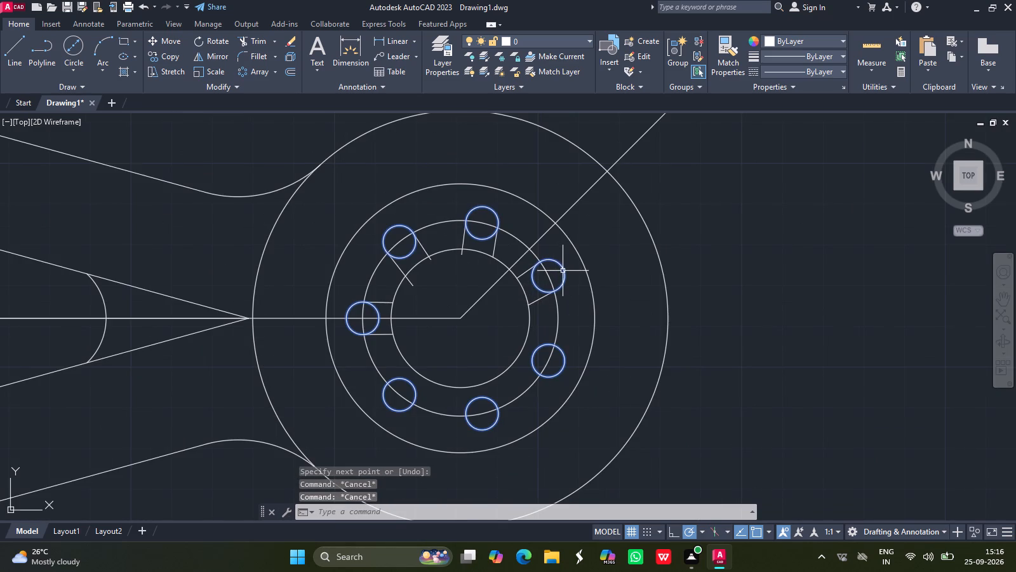
{"action": "left_click", "coordinate": [564, 272]}
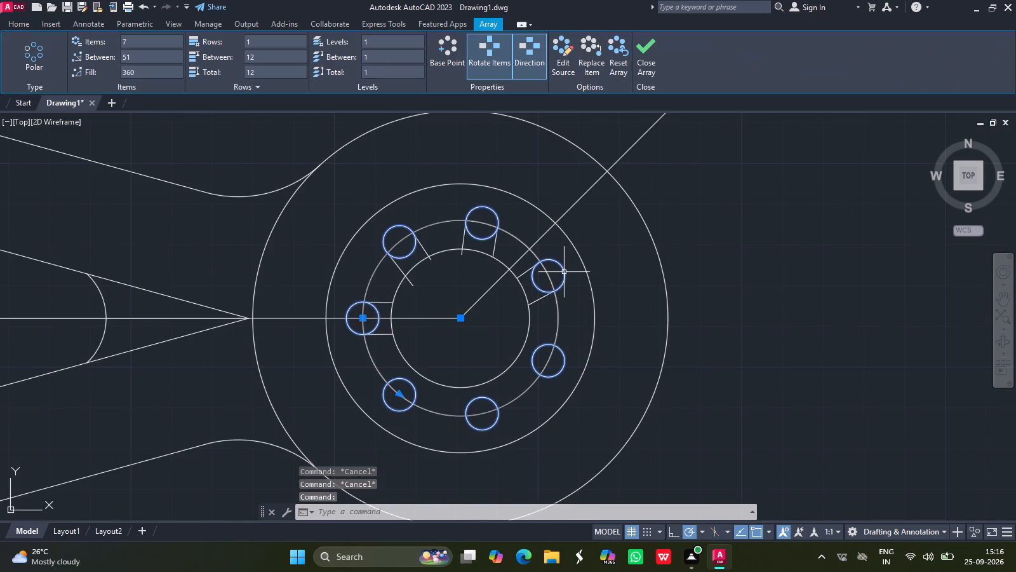
{"action": "type", "text": "expl"}
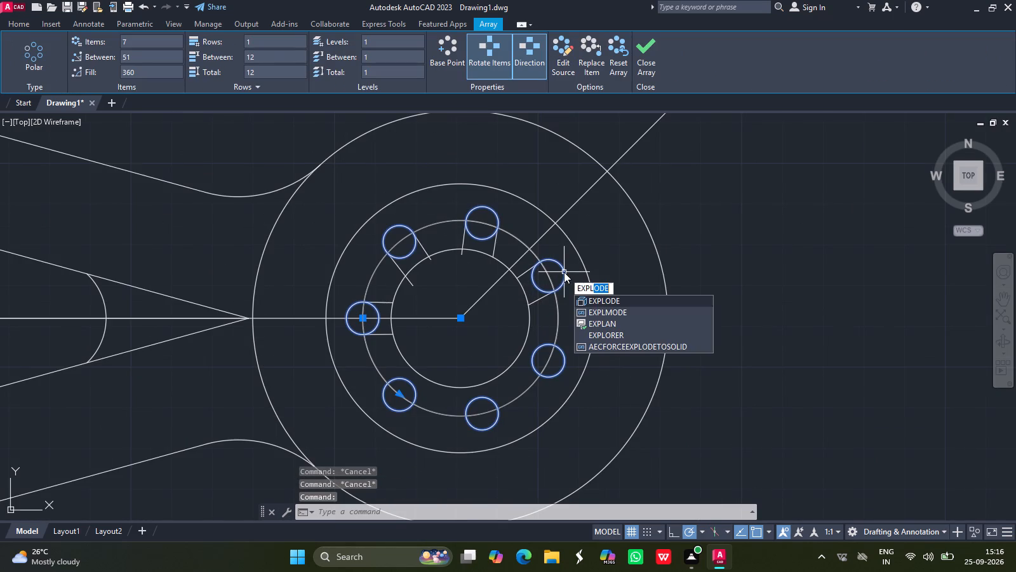
{"action": "left_click", "coordinate": [606, 300]}
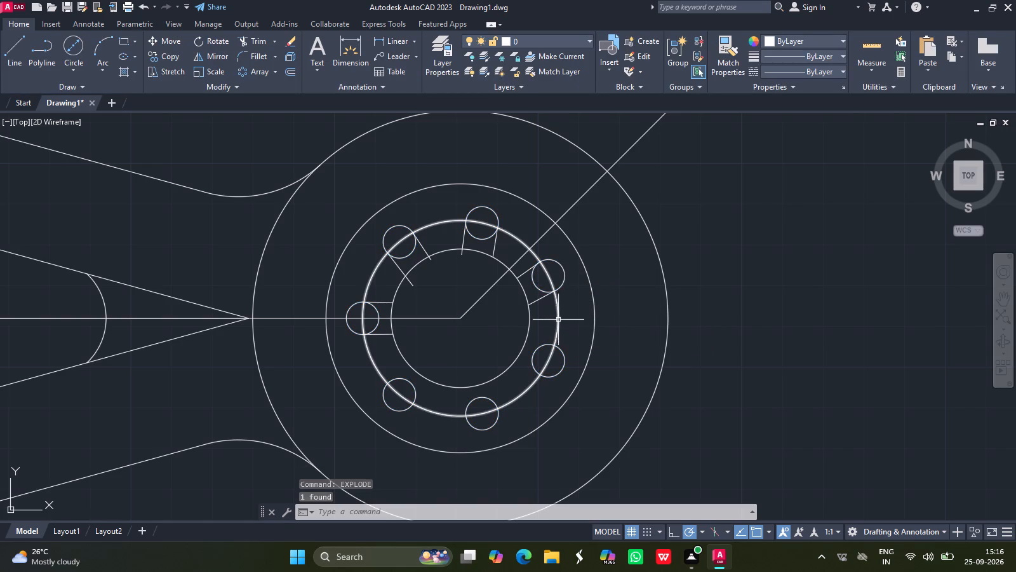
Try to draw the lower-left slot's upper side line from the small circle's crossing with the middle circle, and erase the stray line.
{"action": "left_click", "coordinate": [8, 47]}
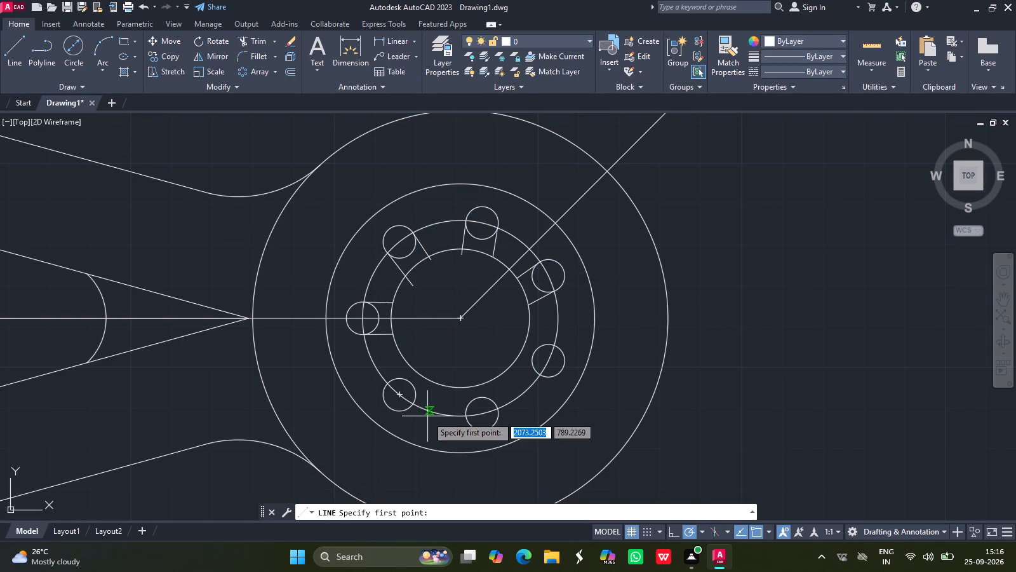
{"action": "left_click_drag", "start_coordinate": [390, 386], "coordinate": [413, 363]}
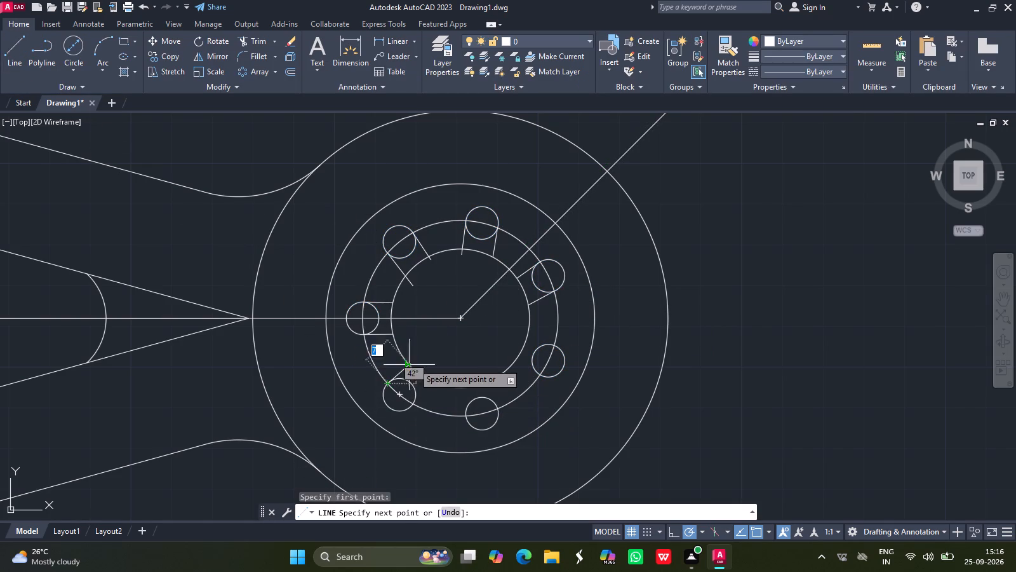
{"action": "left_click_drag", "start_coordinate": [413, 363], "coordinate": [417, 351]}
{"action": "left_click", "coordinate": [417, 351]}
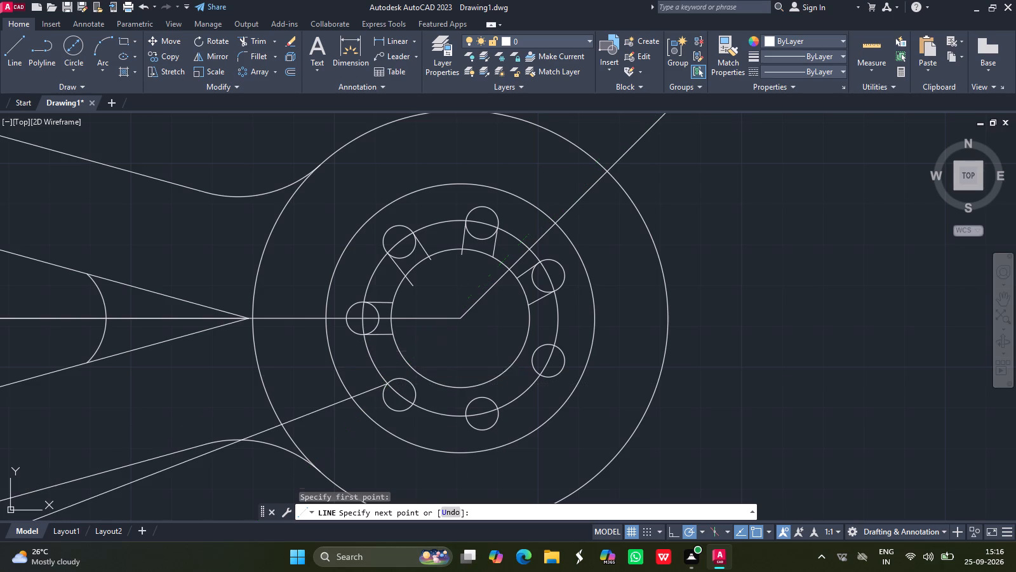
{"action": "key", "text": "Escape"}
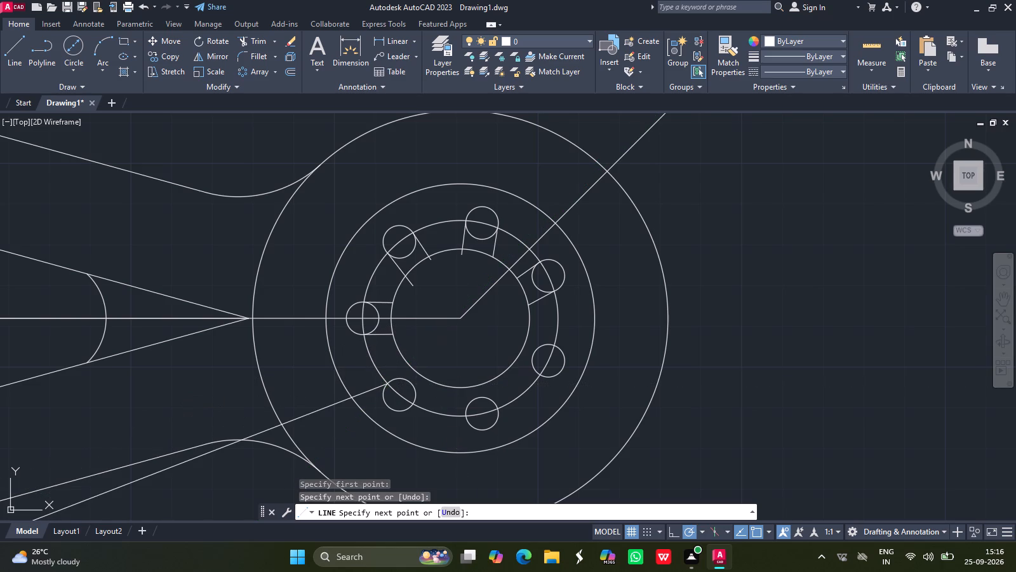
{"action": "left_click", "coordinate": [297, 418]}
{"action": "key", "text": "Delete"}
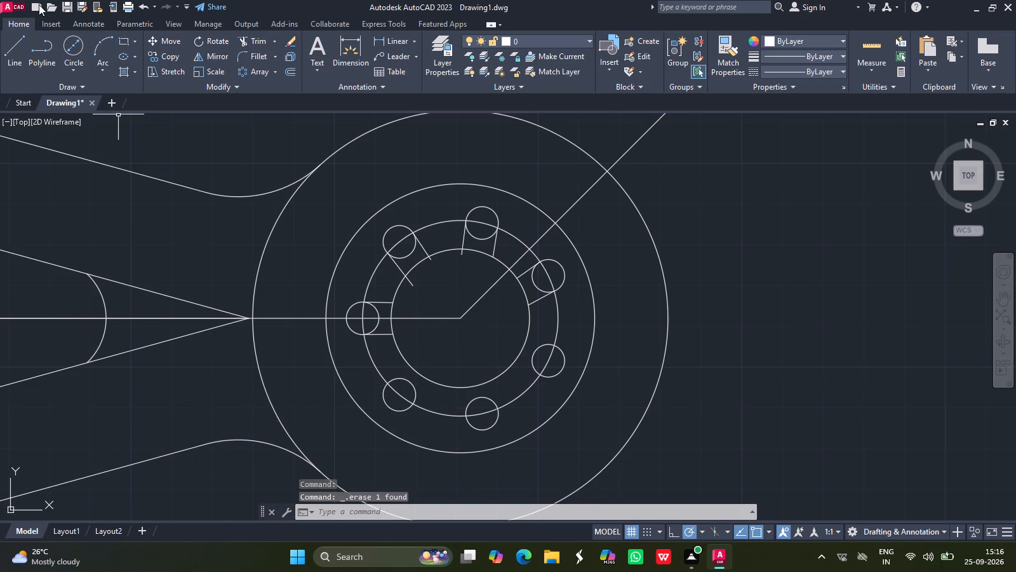
Draw the lower-left slot's upper side line from the small circle's crossing with the middle circle to well inside the inner circle.
{"action": "left_click", "coordinate": [17, 44]}
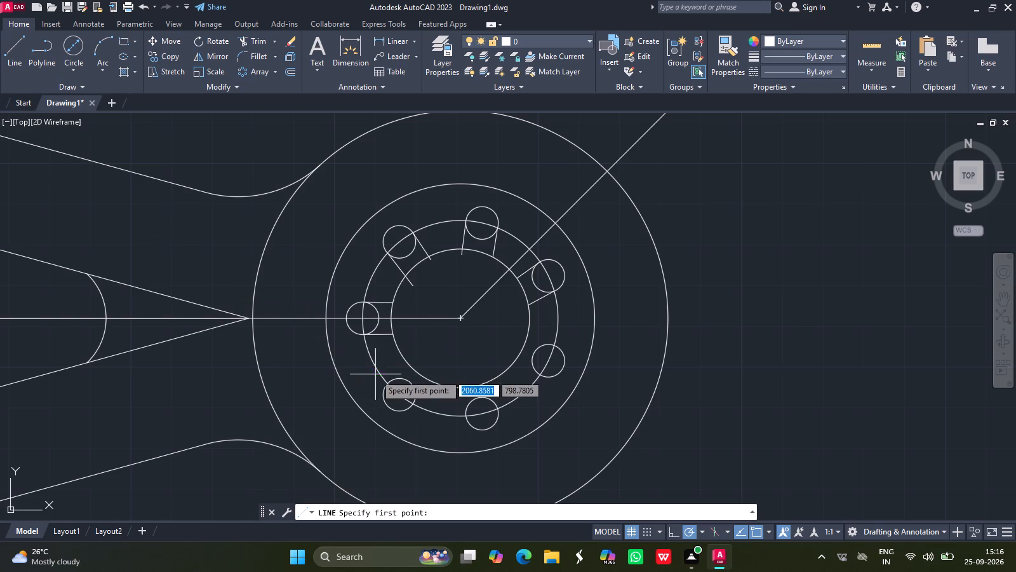
{"action": "left_click_drag", "start_coordinate": [387, 381], "coordinate": [403, 365]}
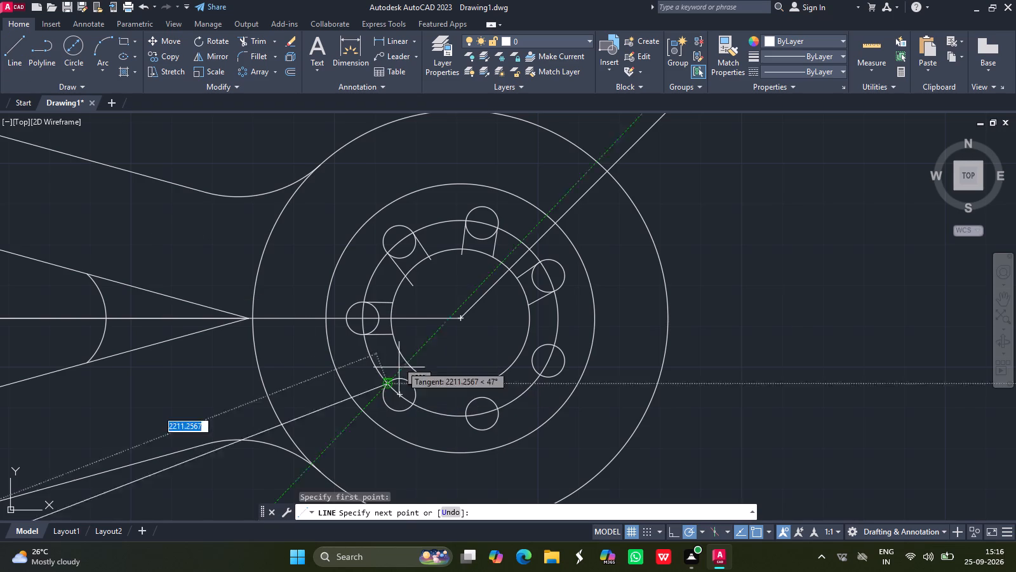
{"action": "left_click_drag", "start_coordinate": [403, 365], "coordinate": [421, 351]}
{"action": "left_click", "coordinate": [421, 351]}
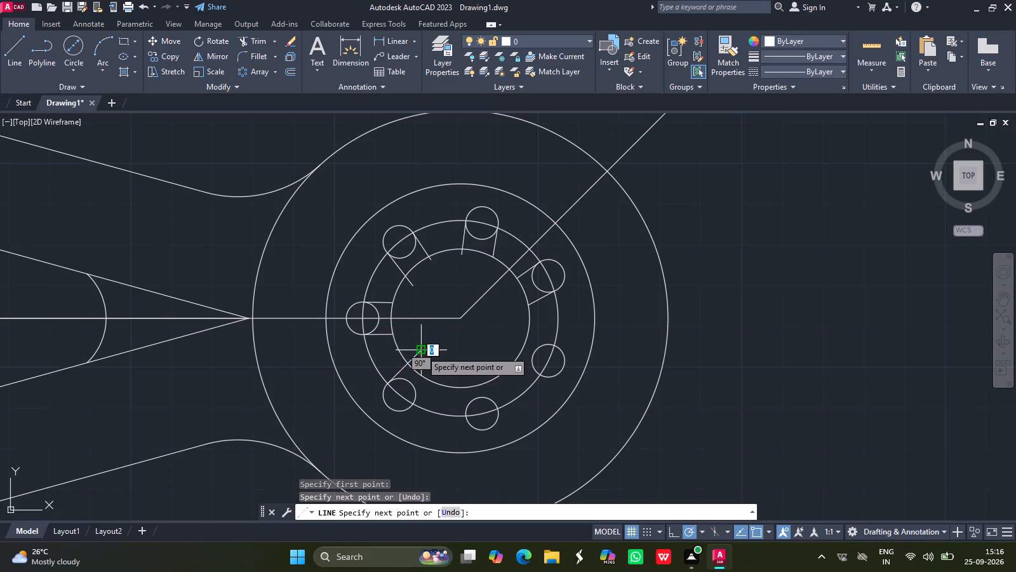
{"action": "key", "text": "Return"}
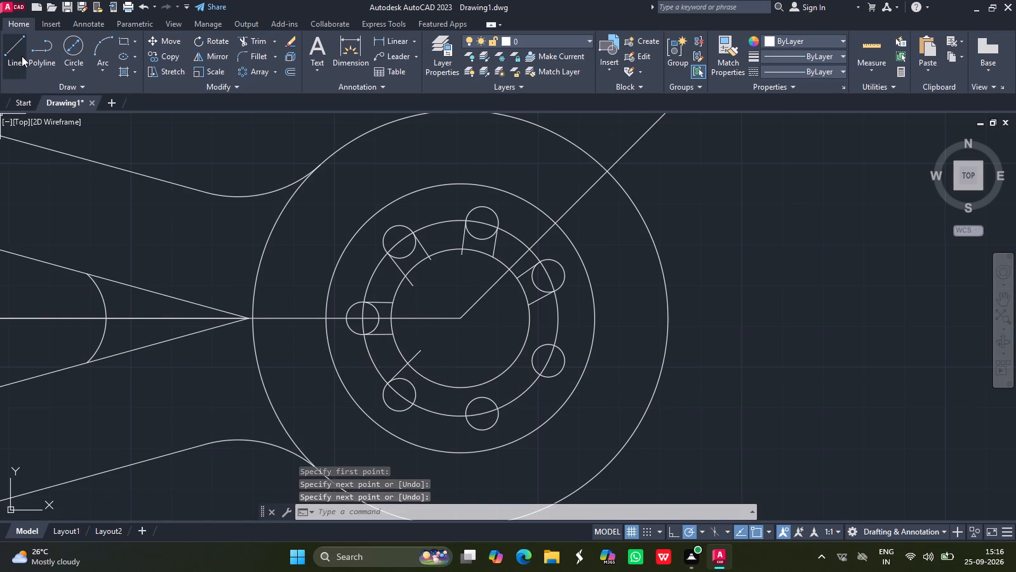
Draw the lower-left slot's lower side line from the small circle's crossing with the middle circle to inside the inner circle.
{"action": "left_click", "coordinate": [22, 56]}
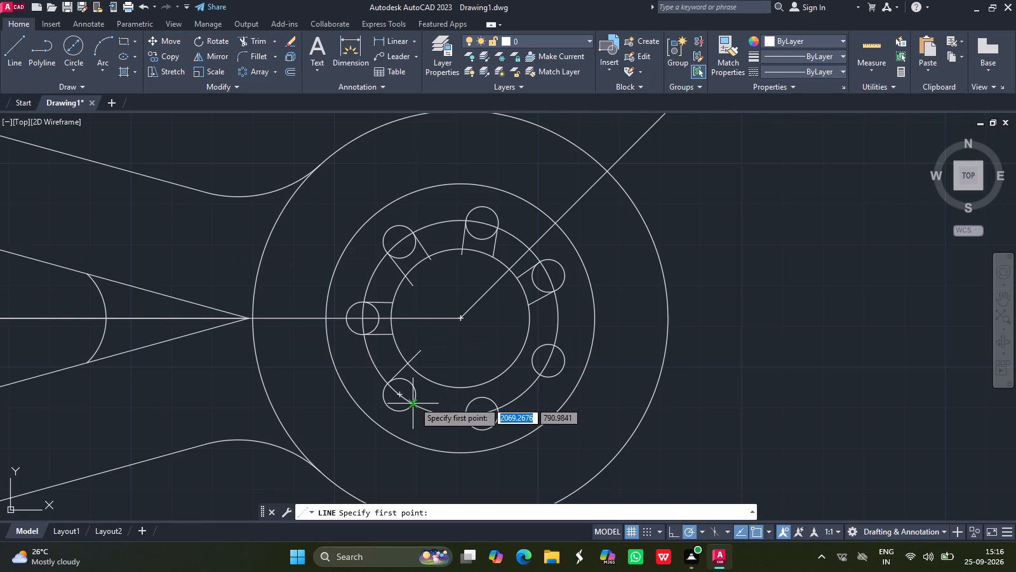
{"action": "left_click_drag", "start_coordinate": [413, 402], "coordinate": [443, 365]}
{"action": "left_click", "coordinate": [443, 365]}
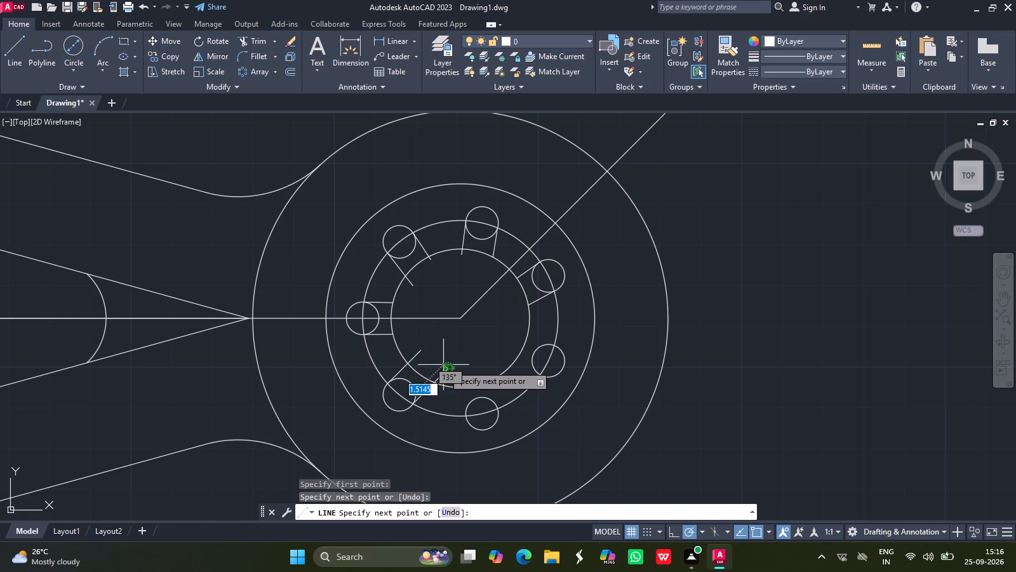
{"action": "key", "text": "Return"}
Draw the bottom slot's left side line vertically from the small circle's crossing with the middle circle to inside the inner circle.
{"action": "left_click", "coordinate": [16, 50]}
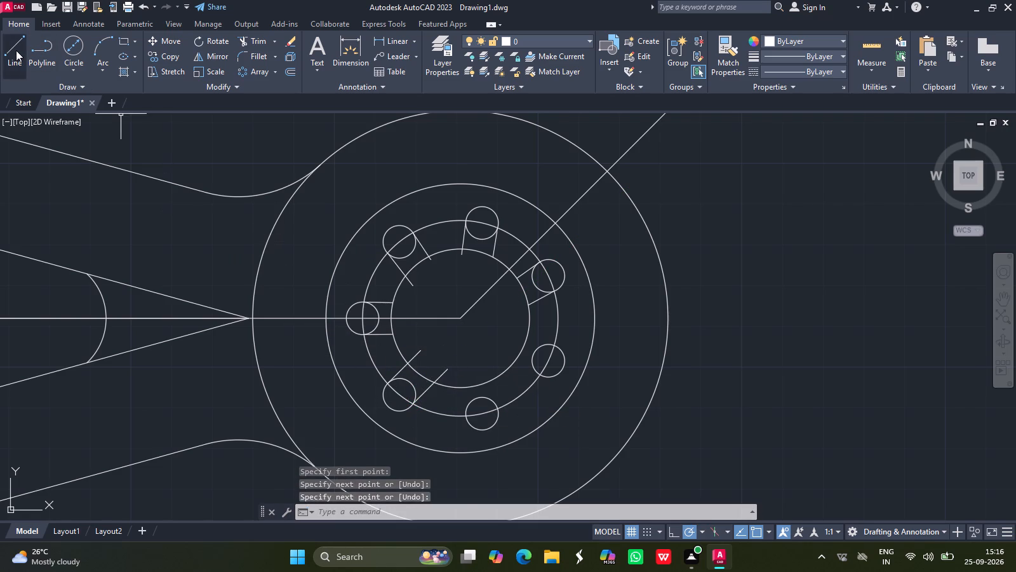
{"action": "left_click", "coordinate": [469, 419]}
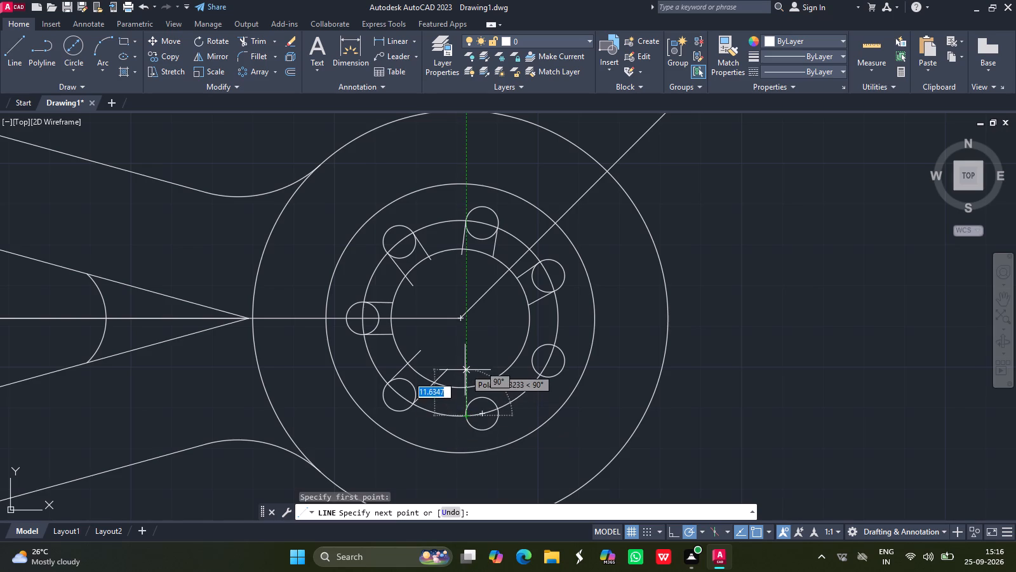
{"action": "left_click", "coordinate": [464, 372]}
{"action": "key", "text": "Return"}
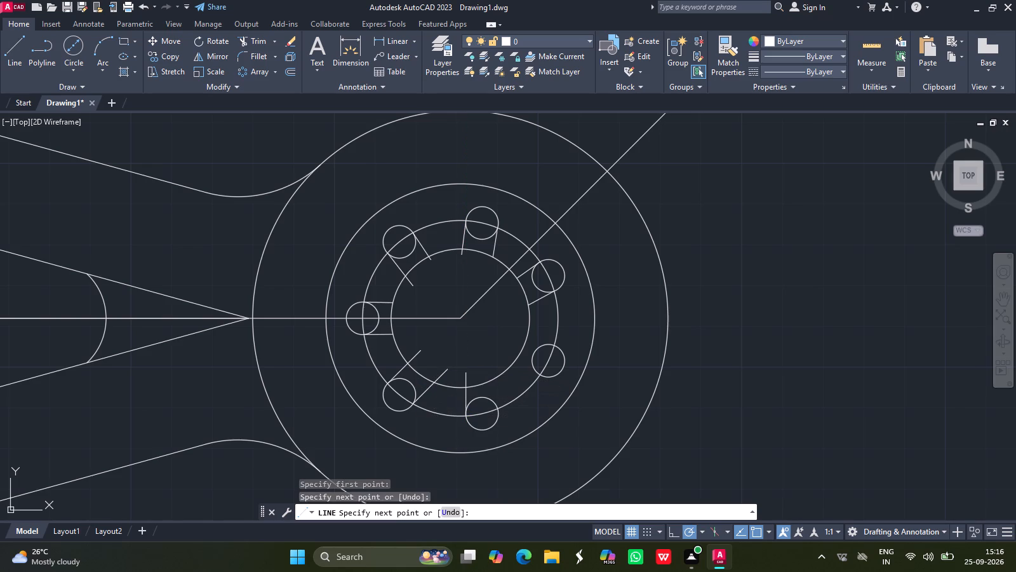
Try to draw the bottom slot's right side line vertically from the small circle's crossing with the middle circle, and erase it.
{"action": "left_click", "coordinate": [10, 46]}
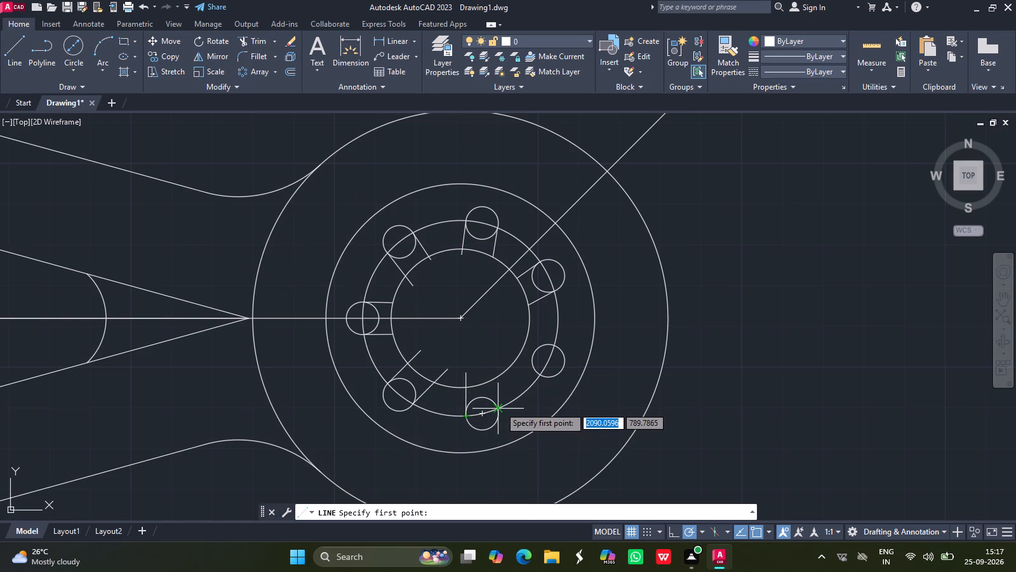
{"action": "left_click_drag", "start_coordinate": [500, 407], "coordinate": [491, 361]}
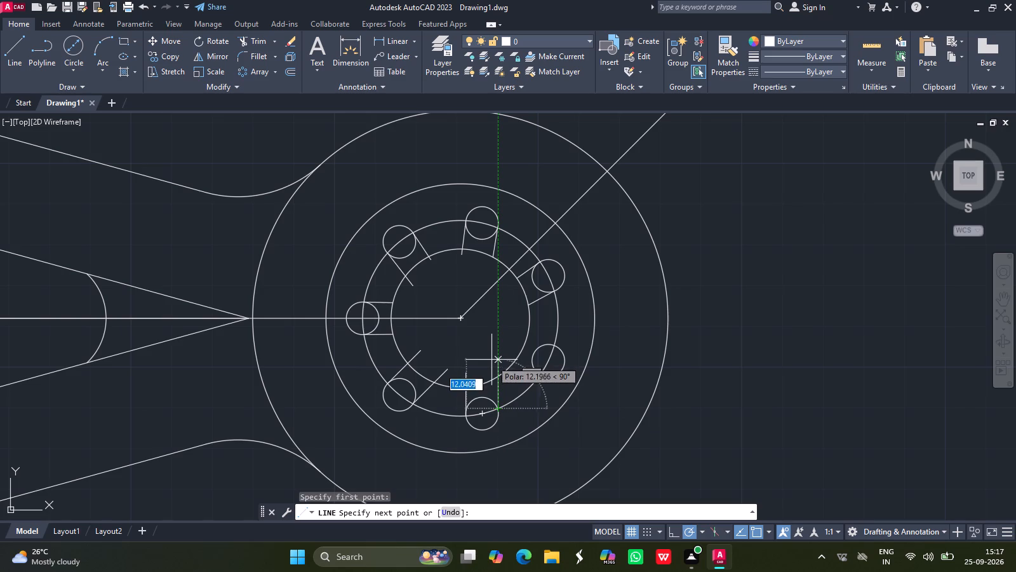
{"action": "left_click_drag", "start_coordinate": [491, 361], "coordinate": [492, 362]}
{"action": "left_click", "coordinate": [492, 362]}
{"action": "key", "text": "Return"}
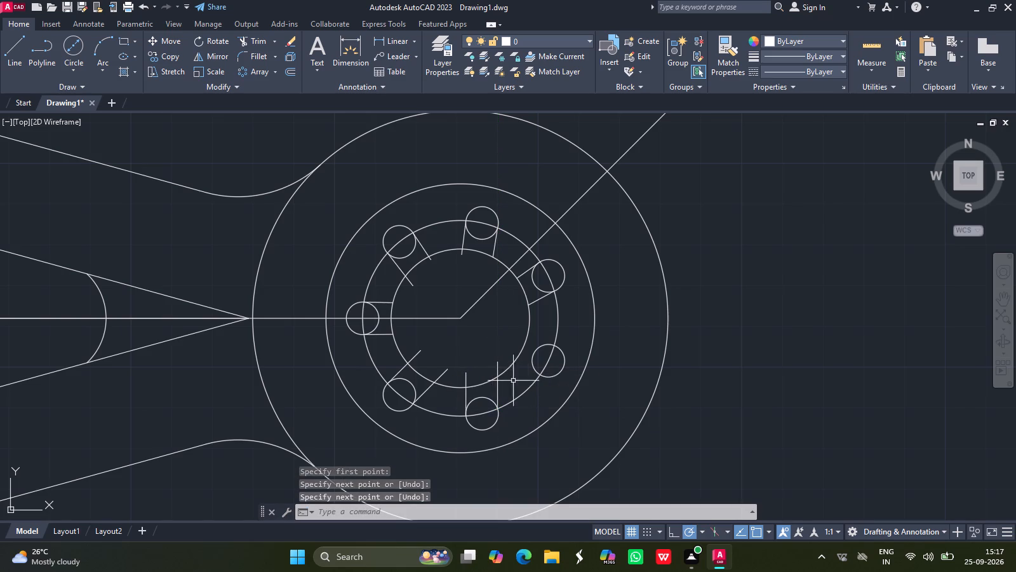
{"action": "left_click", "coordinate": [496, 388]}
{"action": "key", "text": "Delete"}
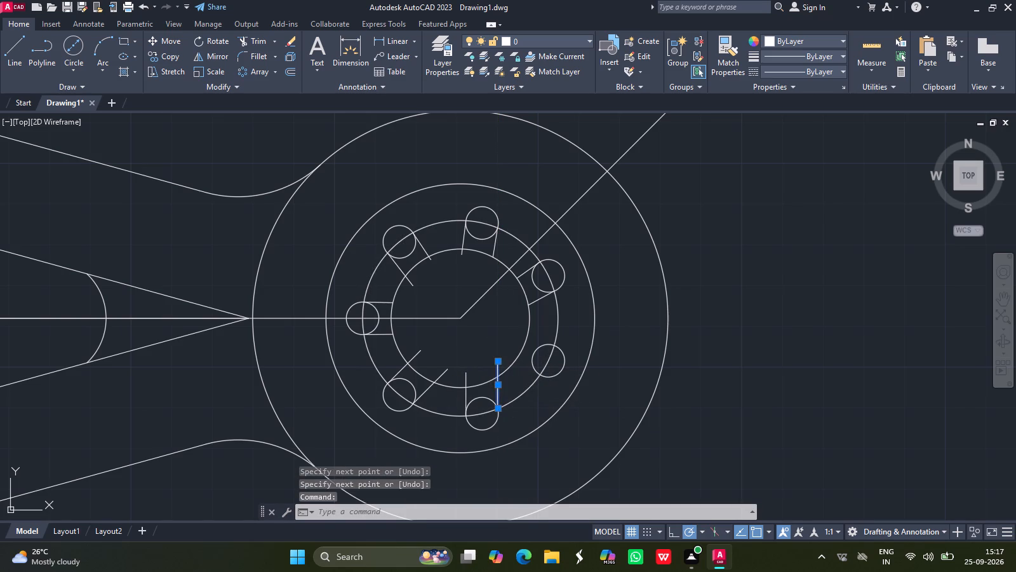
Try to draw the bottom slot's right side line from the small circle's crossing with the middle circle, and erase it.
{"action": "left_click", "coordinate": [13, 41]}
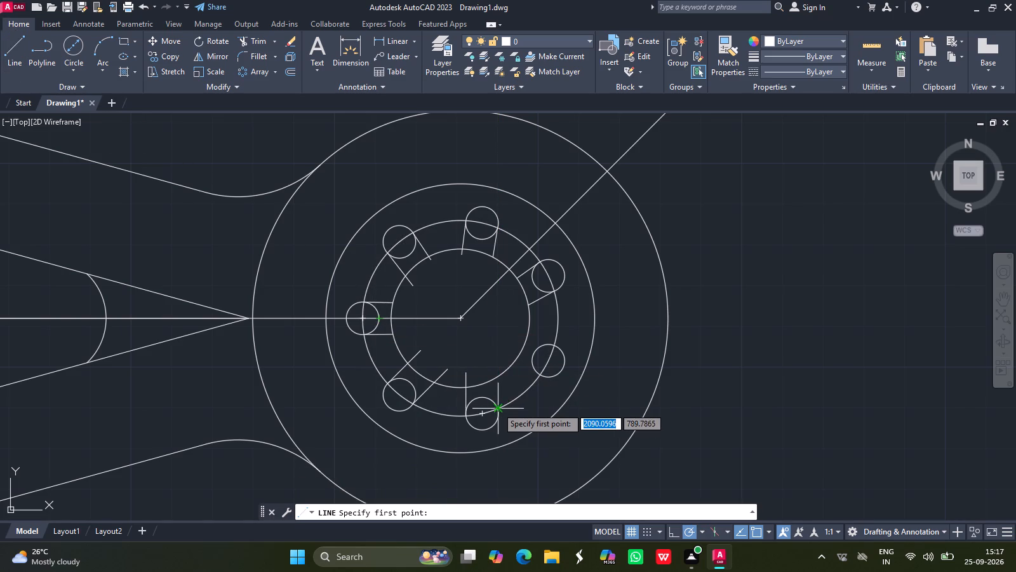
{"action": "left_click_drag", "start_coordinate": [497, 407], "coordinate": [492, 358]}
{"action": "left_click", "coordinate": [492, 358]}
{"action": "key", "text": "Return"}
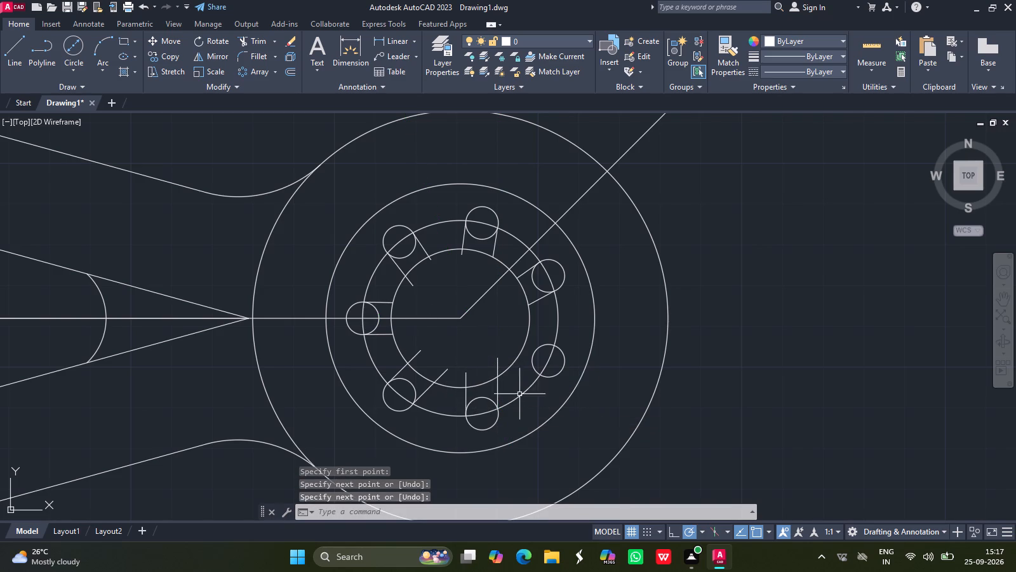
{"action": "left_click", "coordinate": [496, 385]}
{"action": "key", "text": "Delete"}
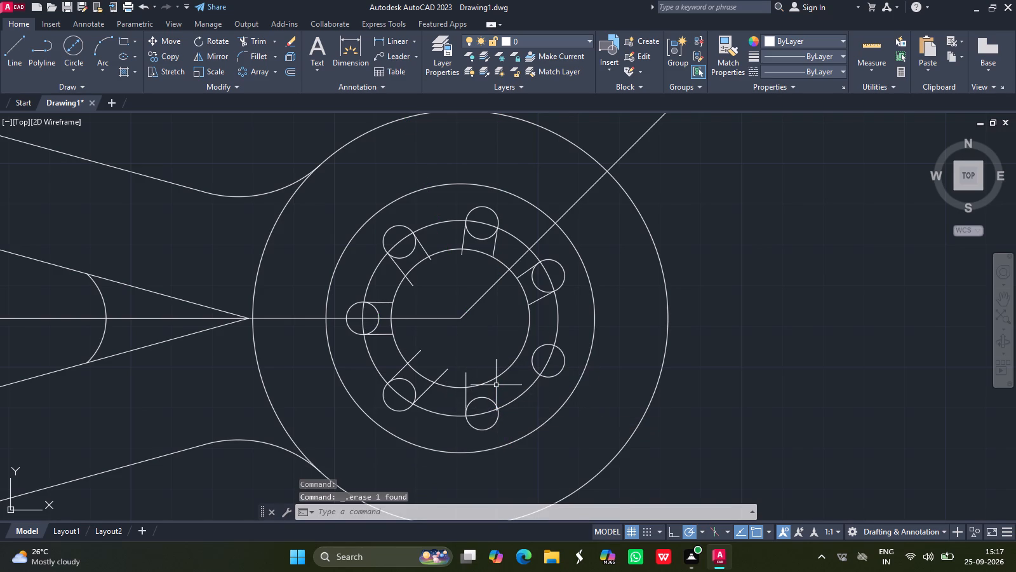
Draw the bottom slot's right side line vertically from the small circle's crossing with the middle circle to deep inside the inner circle.
{"action": "scroll", "coordinate": [496, 385], "scroll_direction": "up", "scroll_amount": 1, "text": "ctrl"}
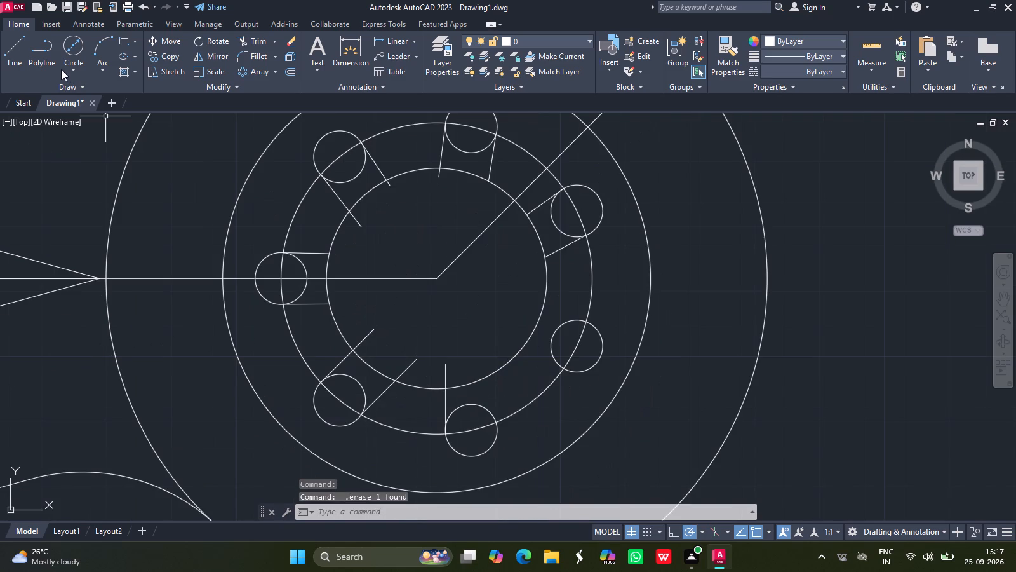
{"action": "left_click", "coordinate": [22, 54]}
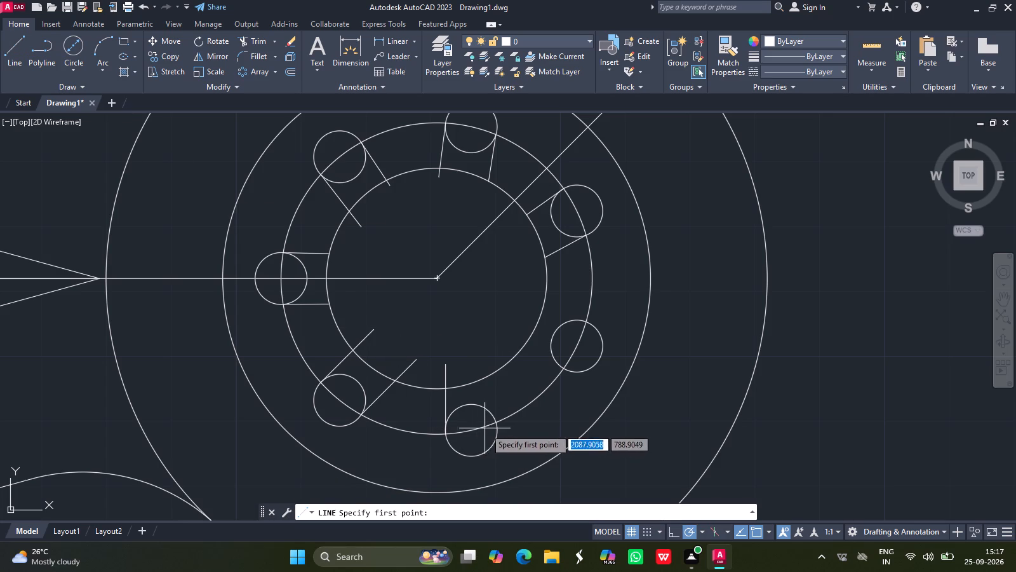
{"action": "left_click_drag", "start_coordinate": [496, 421], "coordinate": [485, 343]}
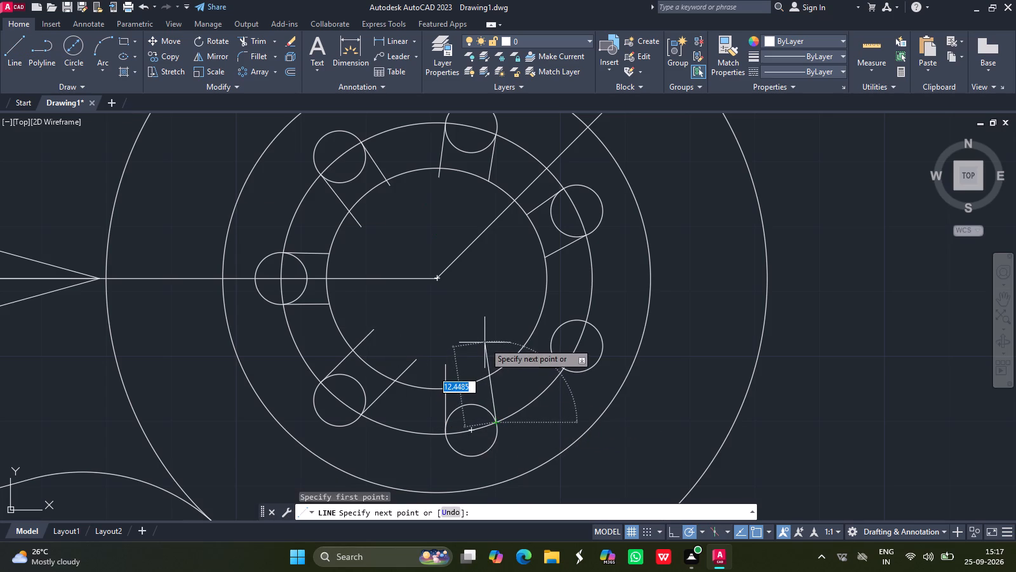
{"action": "left_click_drag", "start_coordinate": [485, 343], "coordinate": [488, 275]}
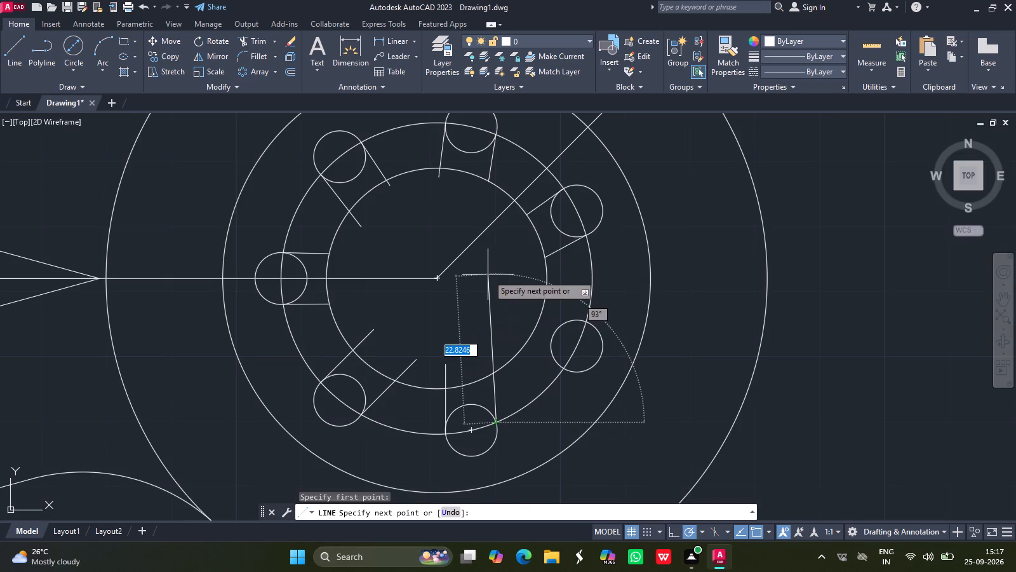
{"action": "left_click_drag", "start_coordinate": [488, 275], "coordinate": [487, 273]}
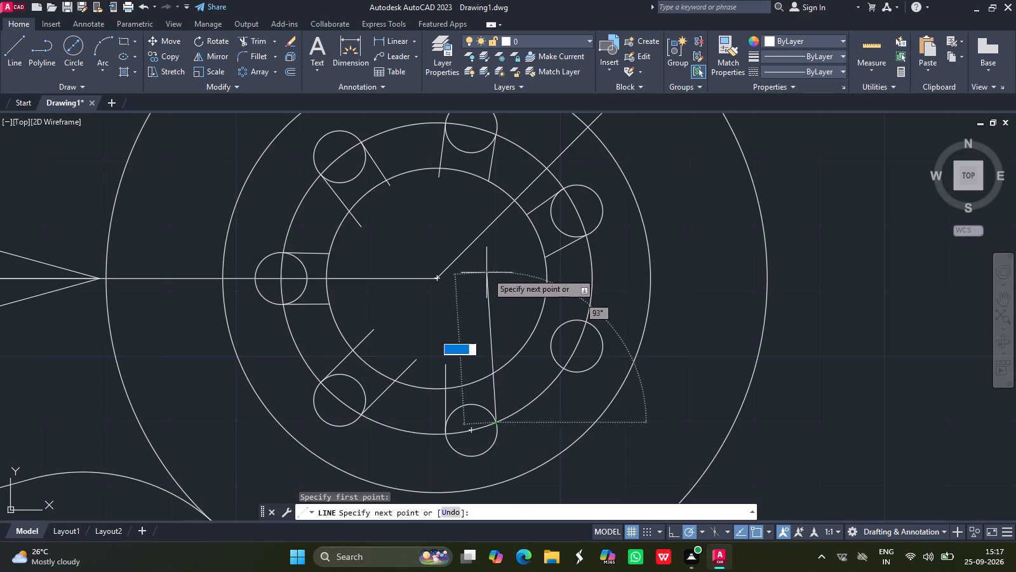
{"action": "left_click_drag", "start_coordinate": [487, 273], "coordinate": [490, 274]}
{"action": "left_click", "coordinate": [490, 274]}
{"action": "key", "text": "Return"}
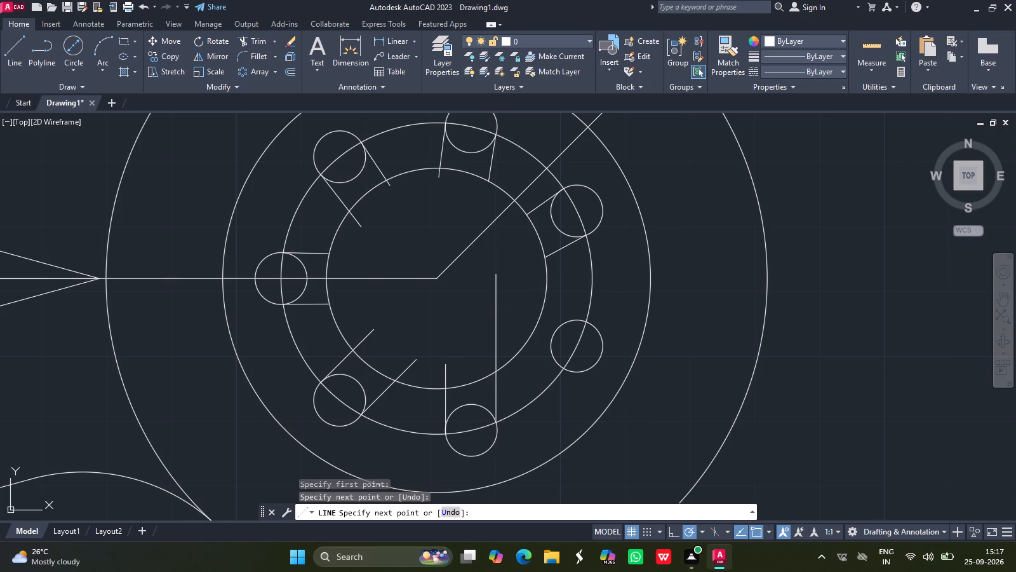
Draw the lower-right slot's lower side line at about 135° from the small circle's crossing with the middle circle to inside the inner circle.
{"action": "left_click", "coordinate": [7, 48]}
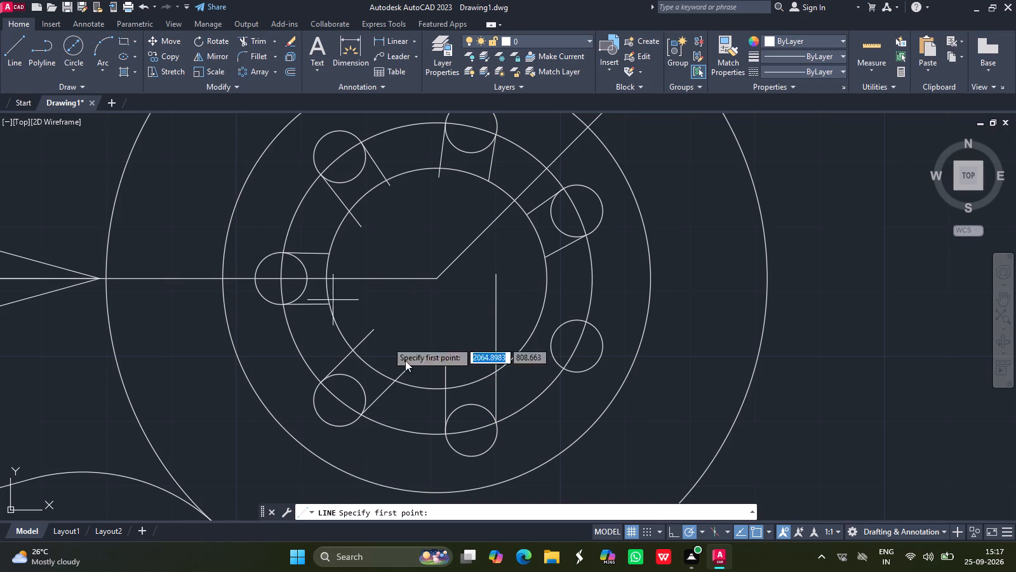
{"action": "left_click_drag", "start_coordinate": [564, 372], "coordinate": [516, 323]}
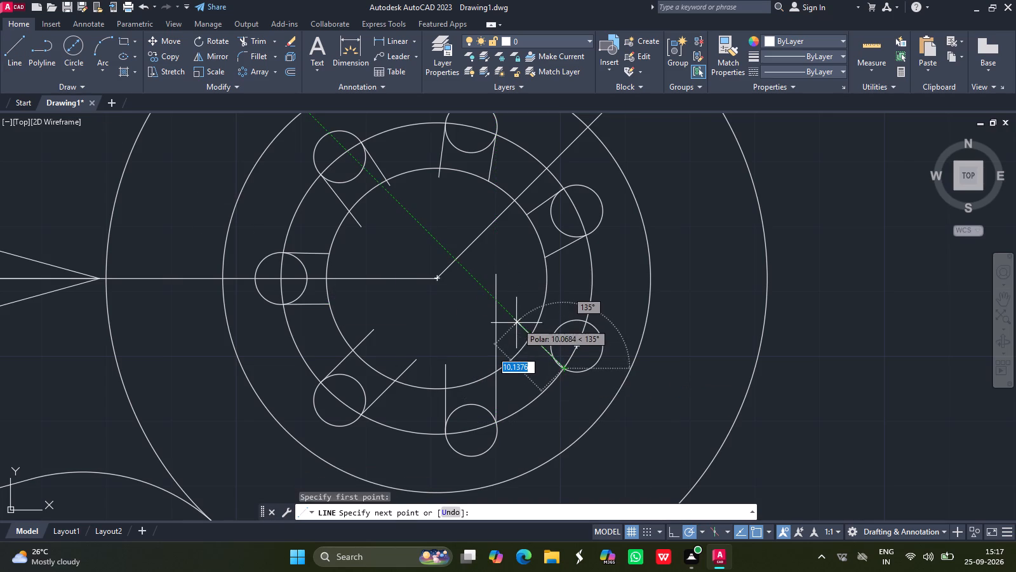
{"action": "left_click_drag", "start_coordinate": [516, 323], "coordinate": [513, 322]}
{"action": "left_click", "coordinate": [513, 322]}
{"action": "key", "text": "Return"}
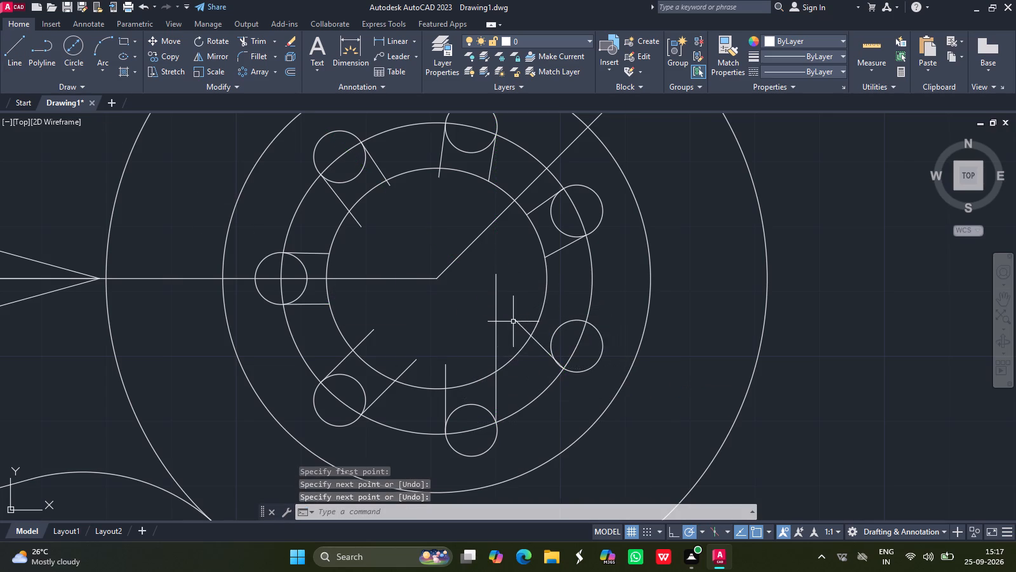
Draw the lower-right slot's upper side line from the small circle's crossing with the middle circle to inside the inner circle.
{"action": "left_click", "coordinate": [21, 55]}
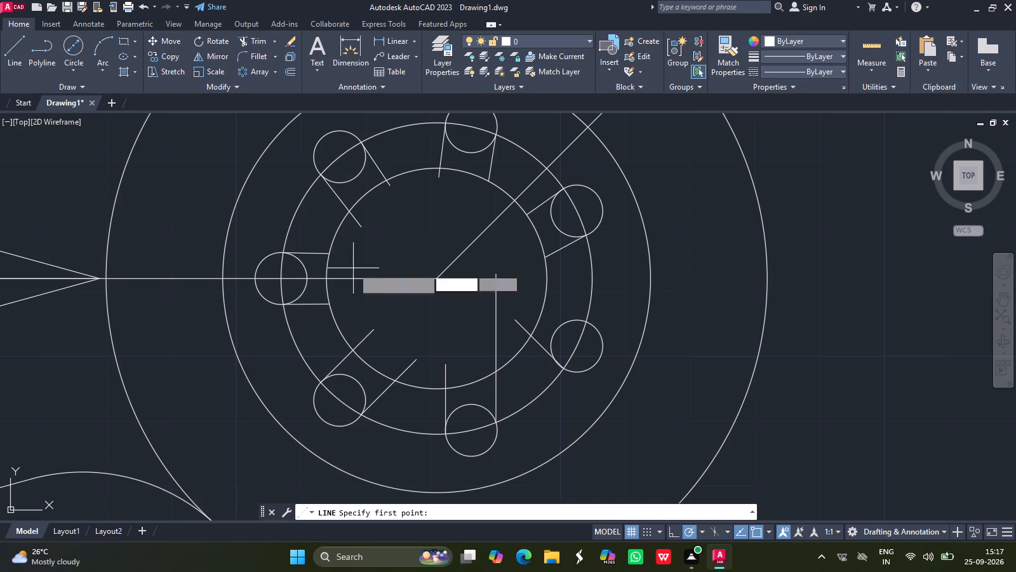
{"action": "left_click_drag", "start_coordinate": [590, 320], "coordinate": [555, 294]}
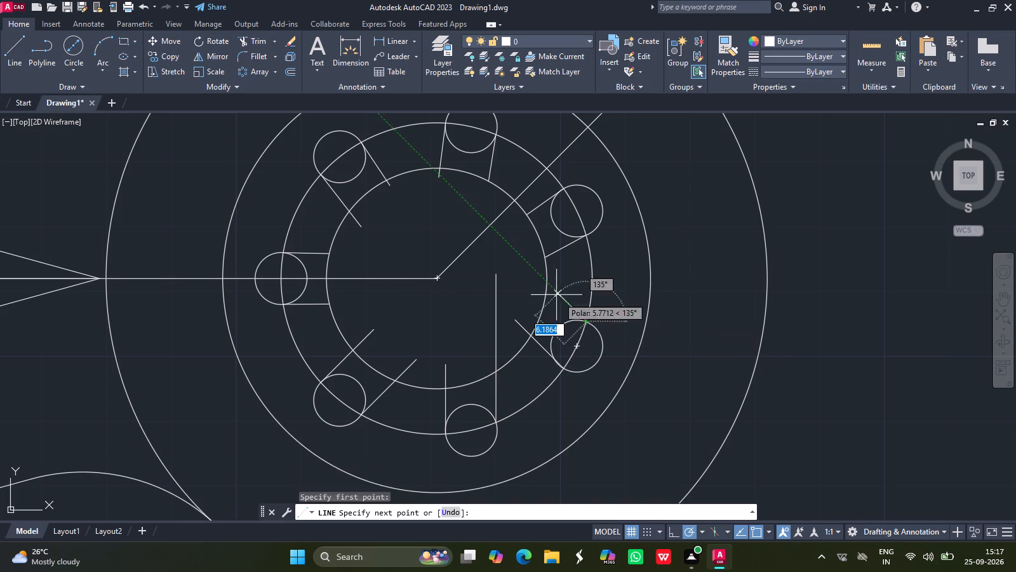
{"action": "left_click_drag", "start_coordinate": [555, 294], "coordinate": [537, 278]}
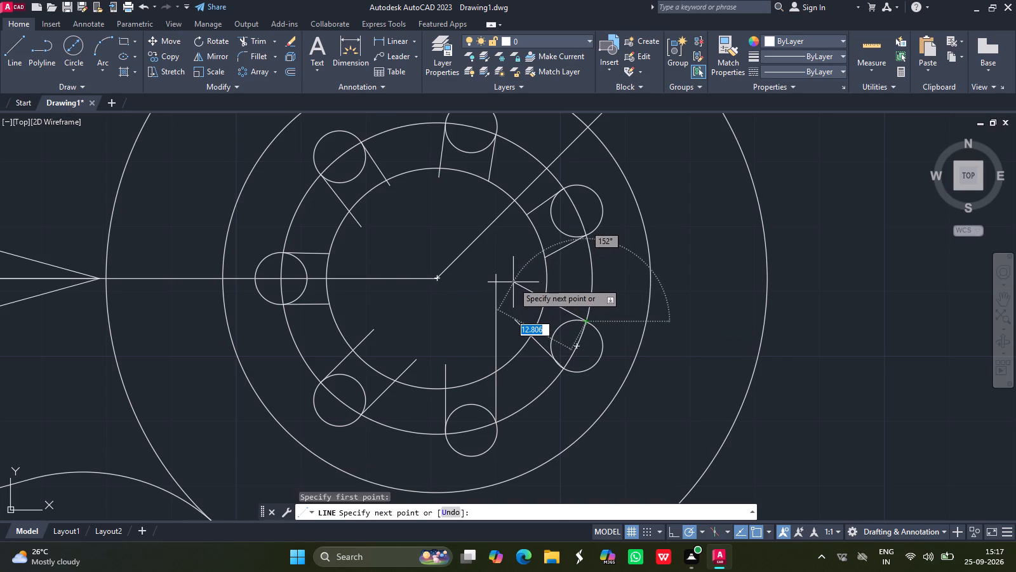
{"action": "left_click", "coordinate": [521, 285]}
{"action": "key", "text": "Return"}
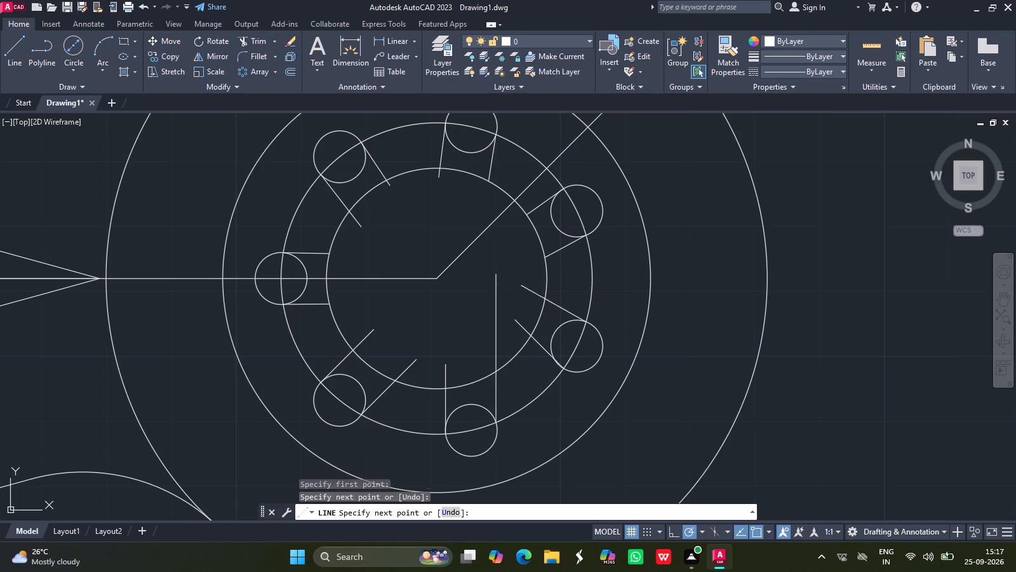
Erase the lower-right slot's lower side line and redraw it roughly parallel to the upper one, from the small circle's crossing to inside the inner circle.
{"action": "left_click", "coordinate": [537, 341]}
{"action": "key", "text": "Delete"}
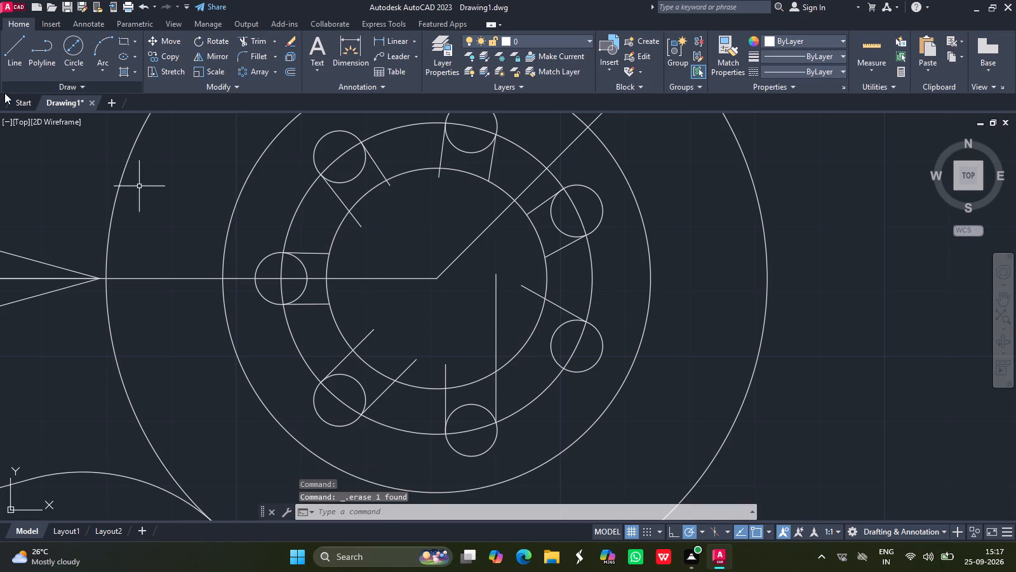
{"action": "left_click", "coordinate": [21, 46]}
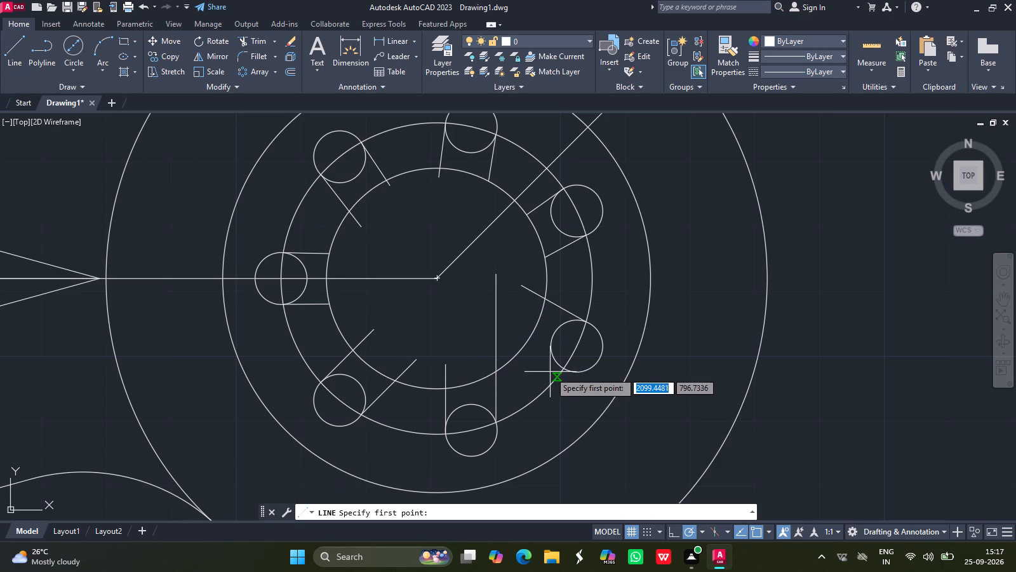
{"action": "left_click_drag", "start_coordinate": [563, 367], "coordinate": [511, 337]}
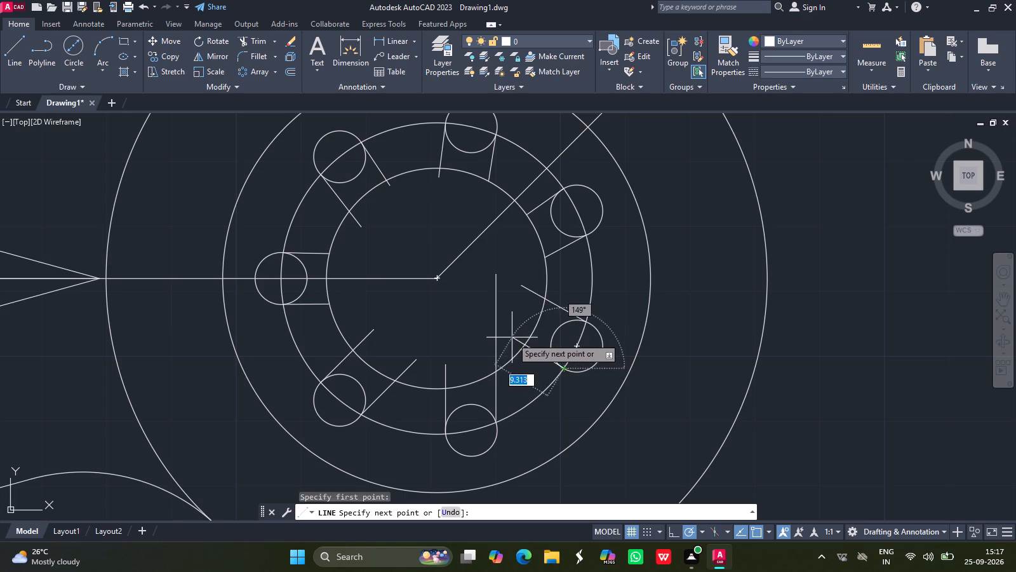
{"action": "left_click_drag", "start_coordinate": [511, 337], "coordinate": [504, 331]}
{"action": "left_click", "coordinate": [504, 331]}
{"action": "key", "text": "Return"}
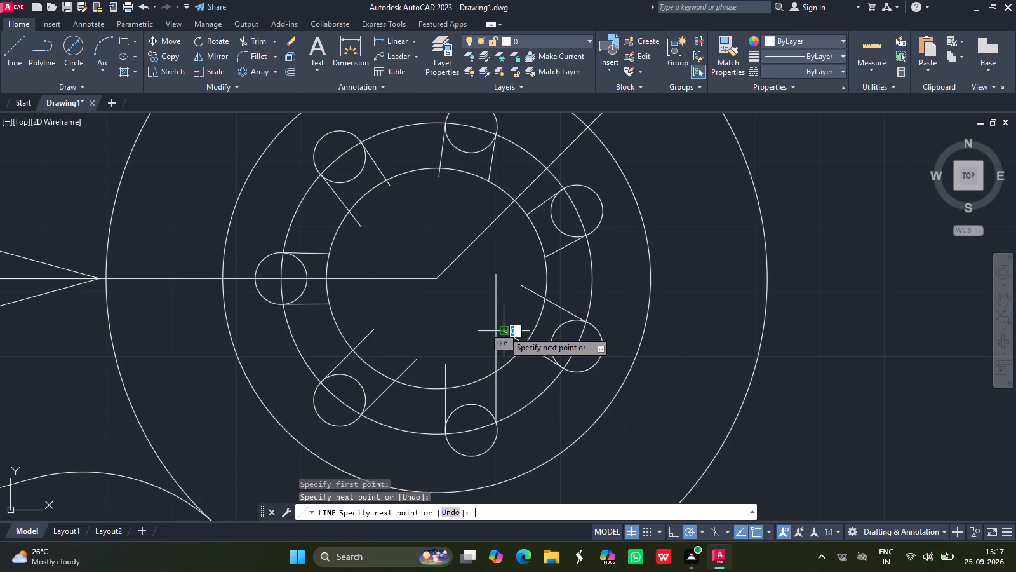
Trim the overshooting ends of the slot side lines back to the inner circle on the upper-left, top, lower-right, bottom and lower-left slots.
{"action": "left_click", "coordinate": [257, 42]}
{"action": "left_click_drag", "start_coordinate": [358, 225], "coordinate": [394, 184]}
{"action": "left_click_drag", "start_coordinate": [394, 184], "coordinate": [391, 186]}
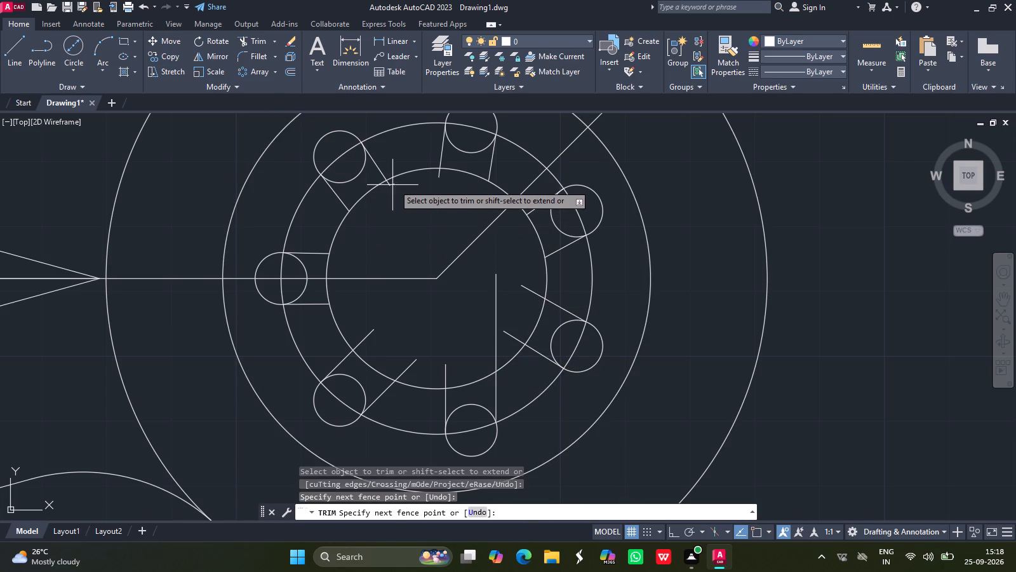
{"action": "left_click_drag", "start_coordinate": [391, 186], "coordinate": [388, 186]}
{"action": "left_click_drag", "start_coordinate": [388, 186], "coordinate": [440, 176]}
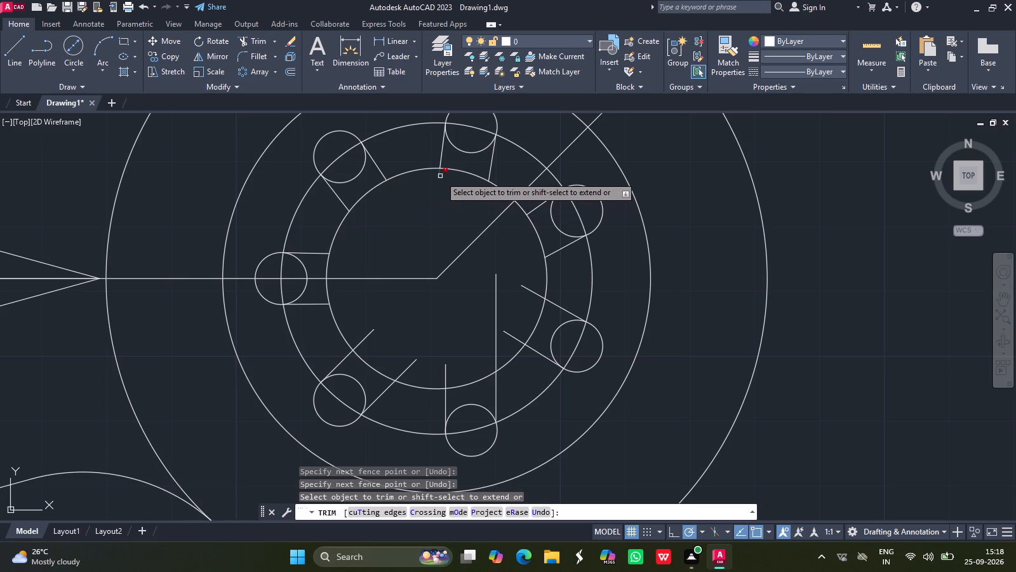
{"action": "left_click_drag", "start_coordinate": [440, 176], "coordinate": [533, 296]}
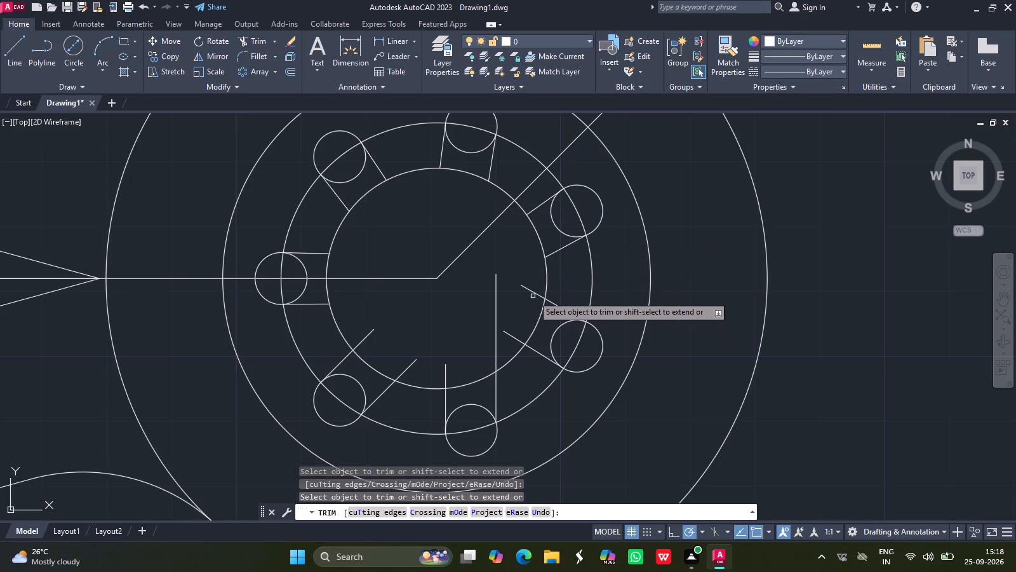
{"action": "left_click_drag", "start_coordinate": [533, 296], "coordinate": [535, 293]}
{"action": "left_click_drag", "start_coordinate": [535, 293], "coordinate": [514, 335]}
{"action": "left_click_drag", "start_coordinate": [514, 335], "coordinate": [511, 330]}
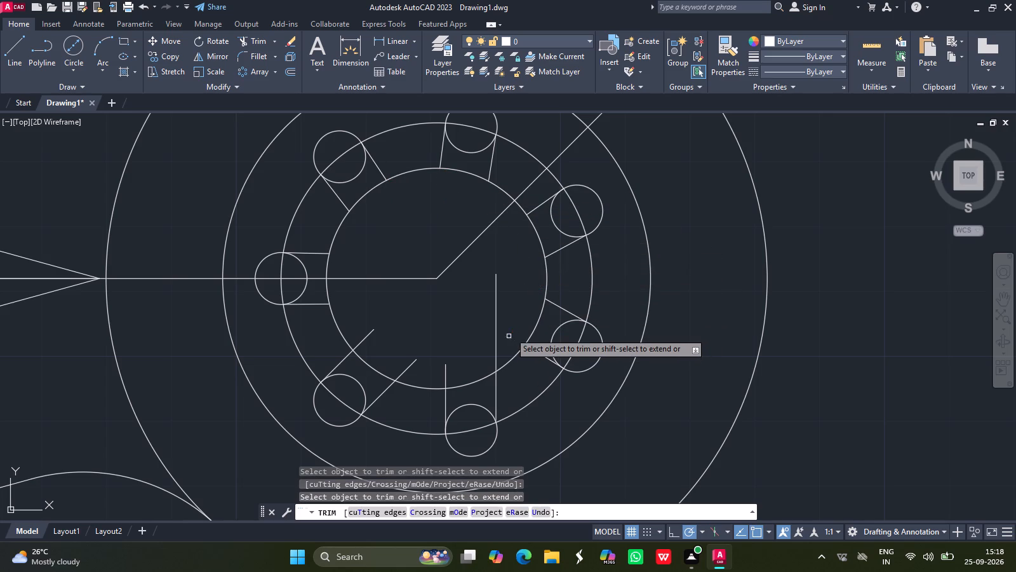
{"action": "left_click_drag", "start_coordinate": [511, 330], "coordinate": [495, 322]}
{"action": "left_click_drag", "start_coordinate": [495, 322], "coordinate": [445, 377]}
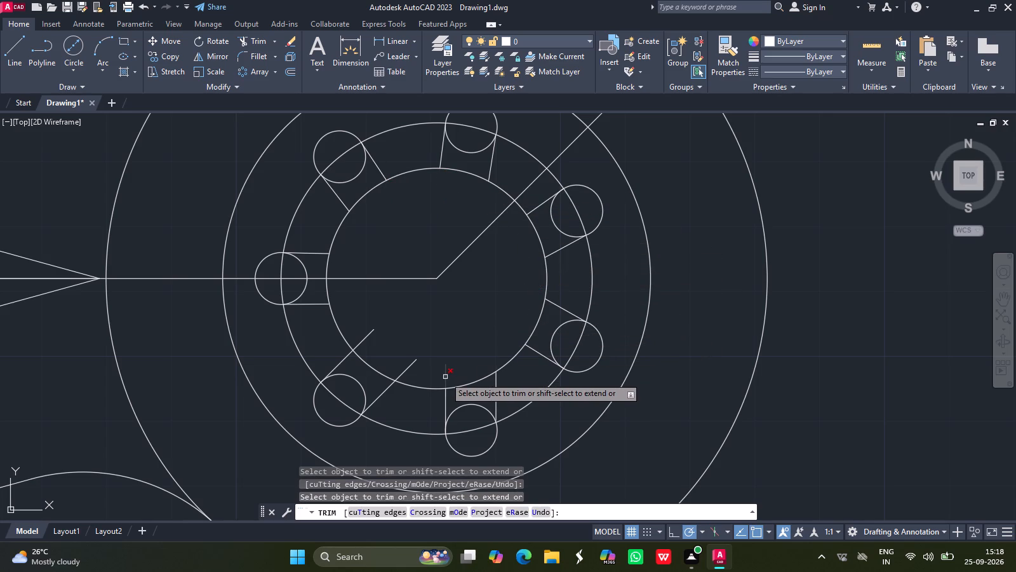
{"action": "left_click_drag", "start_coordinate": [445, 377], "coordinate": [403, 372]}
{"action": "left_click", "coordinate": [403, 372]}
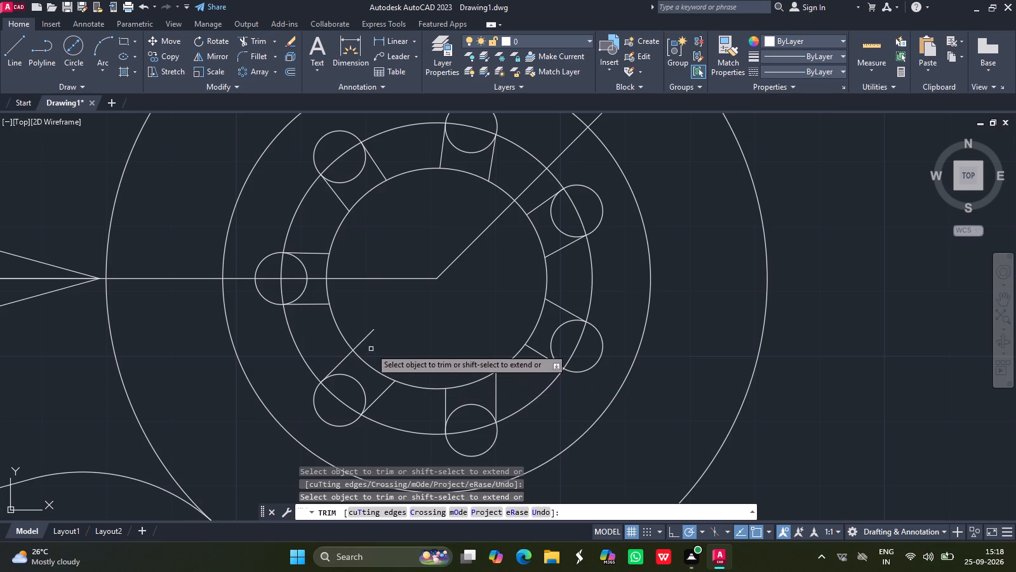
{"action": "left_click_drag", "start_coordinate": [364, 340], "coordinate": [354, 384]}
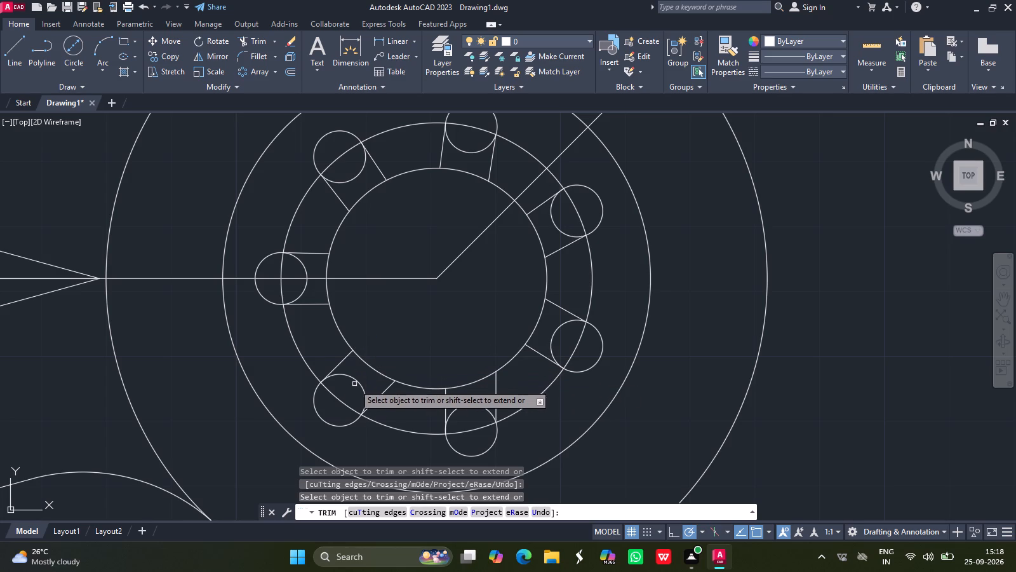
Trim away the lower-left slot's small circle and the middle-circle arc between the lower-left and left slots.
{"action": "left_click_drag", "start_coordinate": [354, 384], "coordinate": [356, 381]}
{"action": "left_click_drag", "start_coordinate": [356, 381], "coordinate": [335, 424]}
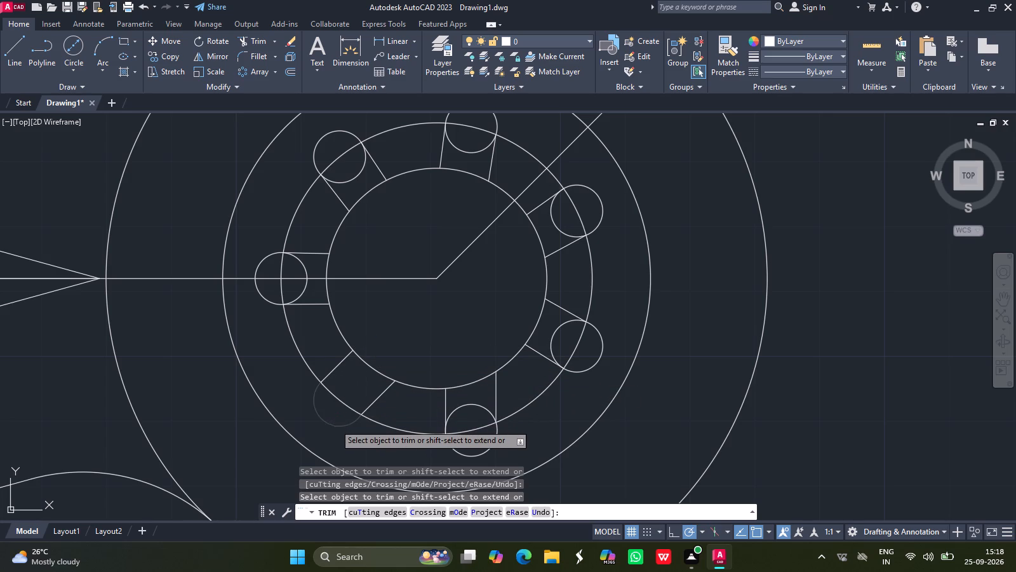
{"action": "left_click", "coordinate": [335, 424]}
{"action": "left_click", "coordinate": [304, 362]}
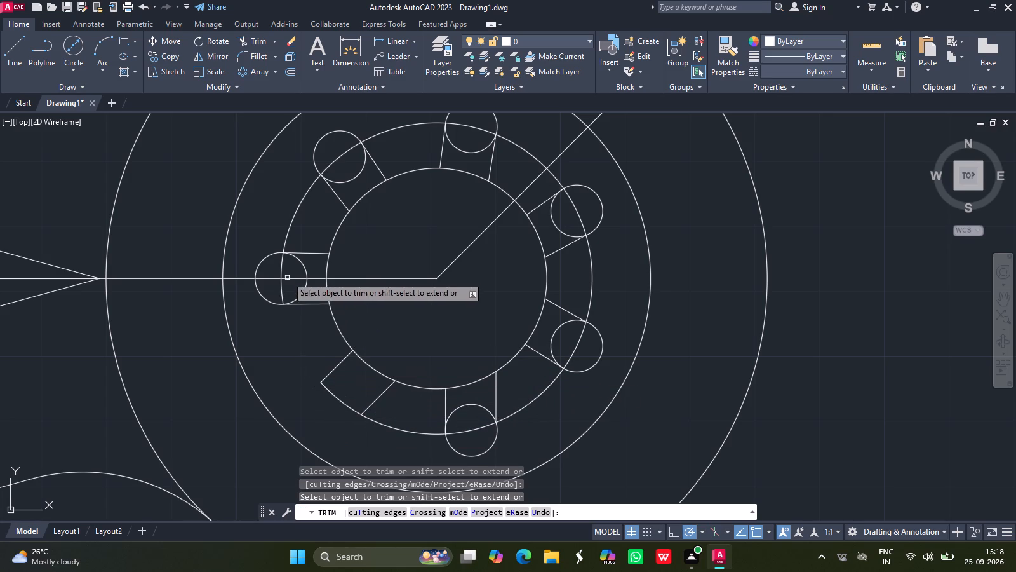
Trim away the left slot's small circle and the middle-circle arc between the left and upper-left slots.
{"action": "left_click_drag", "start_coordinate": [301, 292], "coordinate": [302, 262]}
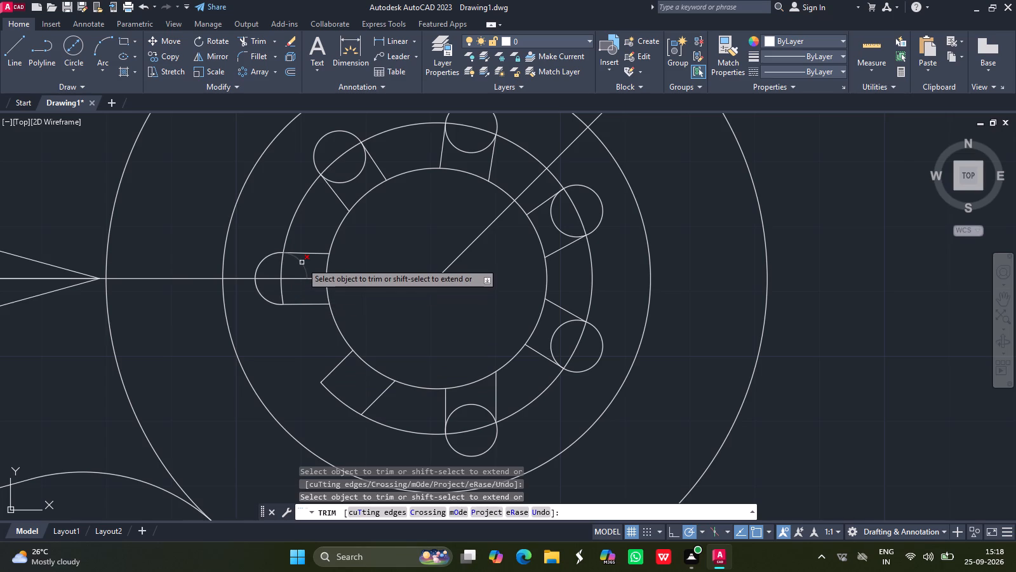
{"action": "left_click_drag", "start_coordinate": [302, 262], "coordinate": [269, 257]}
{"action": "left_click_drag", "start_coordinate": [269, 257], "coordinate": [266, 295]}
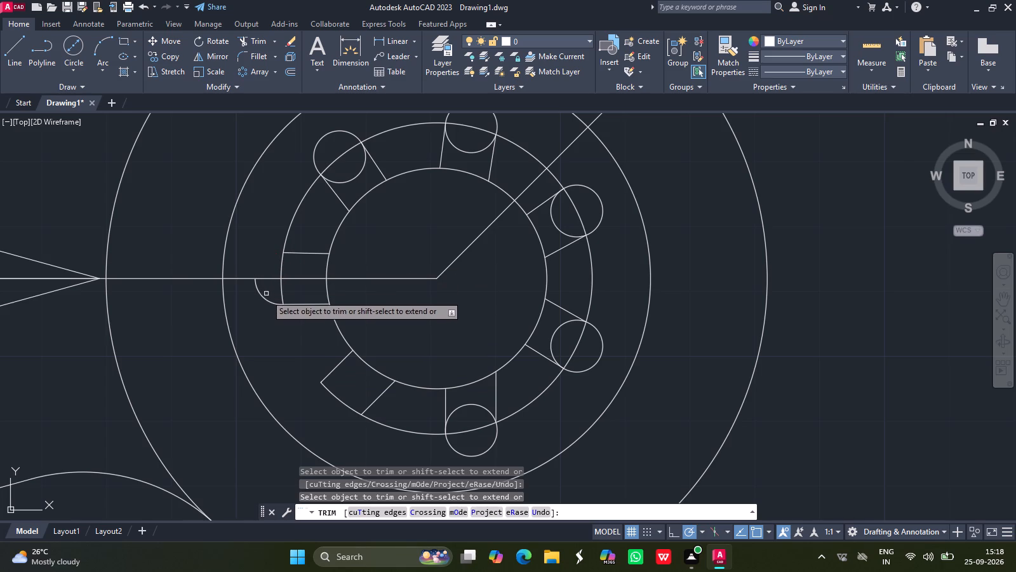
{"action": "left_click_drag", "start_coordinate": [266, 295], "coordinate": [267, 299]}
{"action": "left_click", "coordinate": [267, 299]}
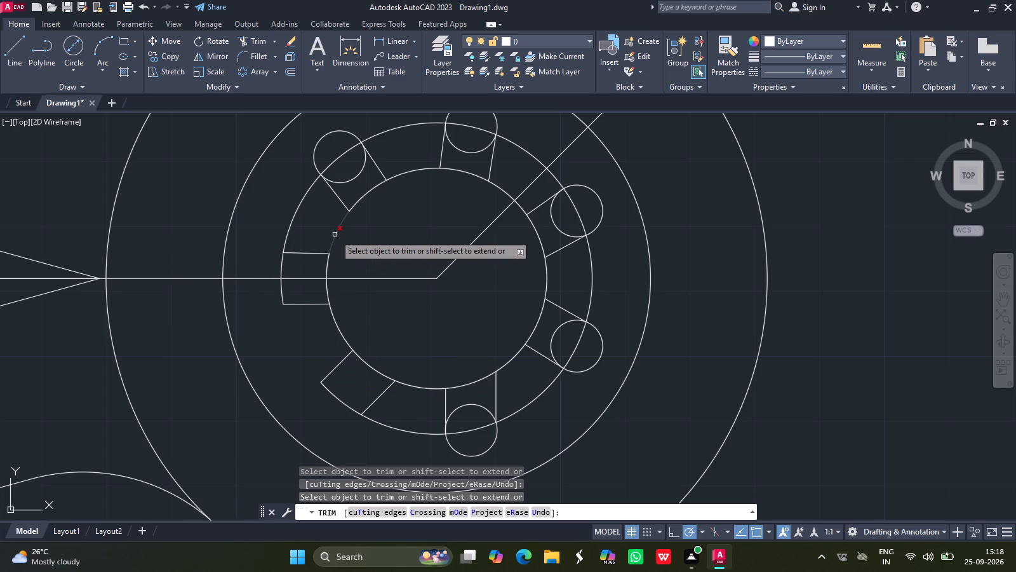
{"action": "left_click", "coordinate": [294, 215]}
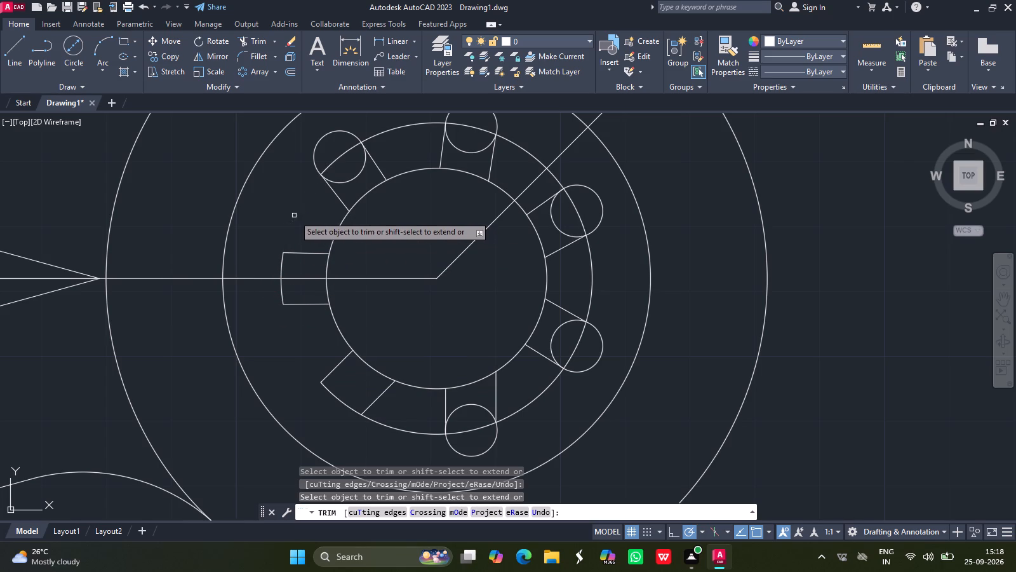
Trim away the upper-left slot's small circle on both sides of the middle circle.
{"action": "left_click_drag", "start_coordinate": [323, 137], "coordinate": [346, 166]}
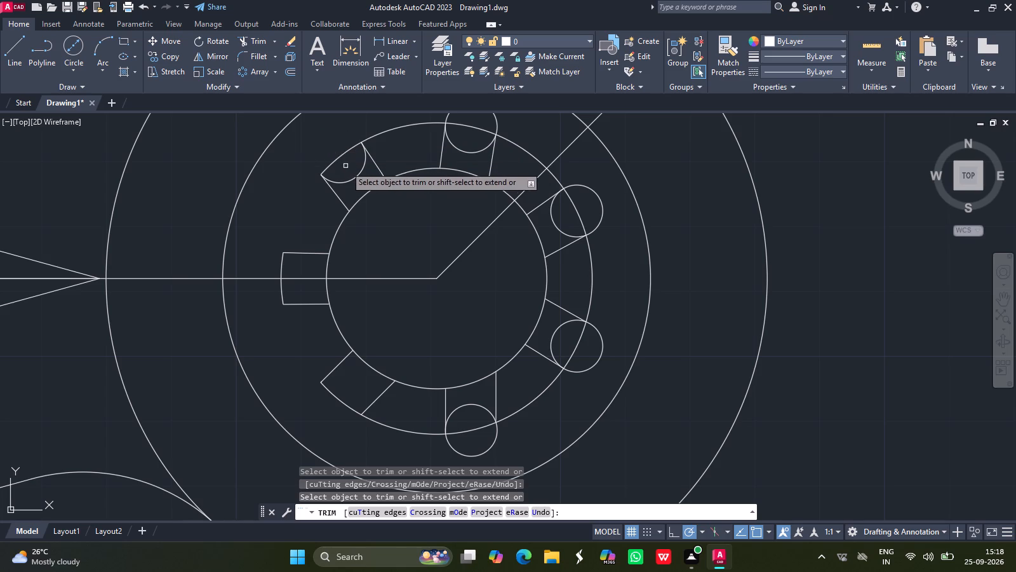
{"action": "left_click_drag", "start_coordinate": [346, 166], "coordinate": [358, 174]}
{"action": "left_click", "coordinate": [358, 174]}
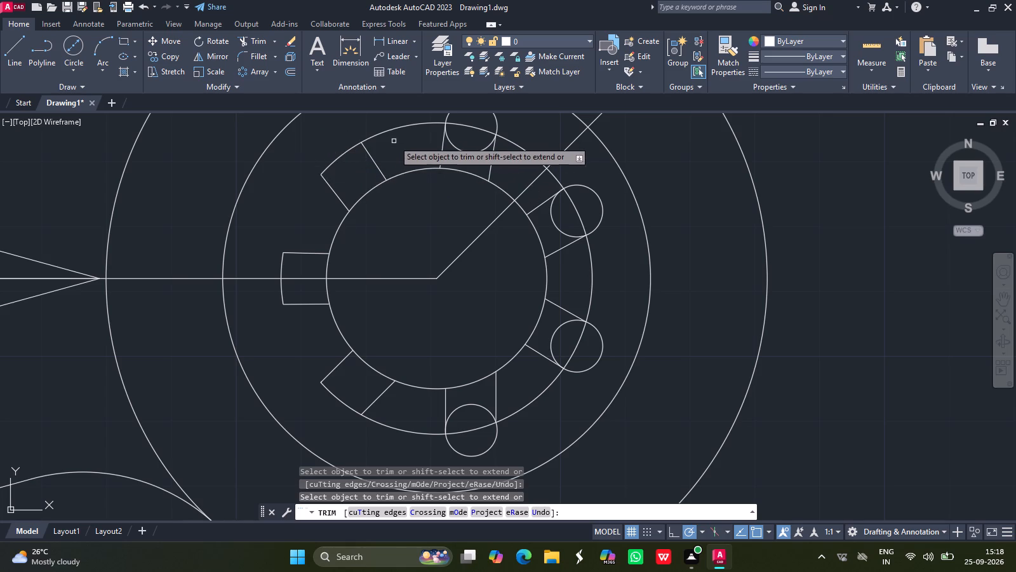
Trim away the middle-circle arc between the upper-left and top slots and the inner-circle arcs across the upper-left, left and lower-left slots.
{"action": "left_click", "coordinate": [408, 127]}
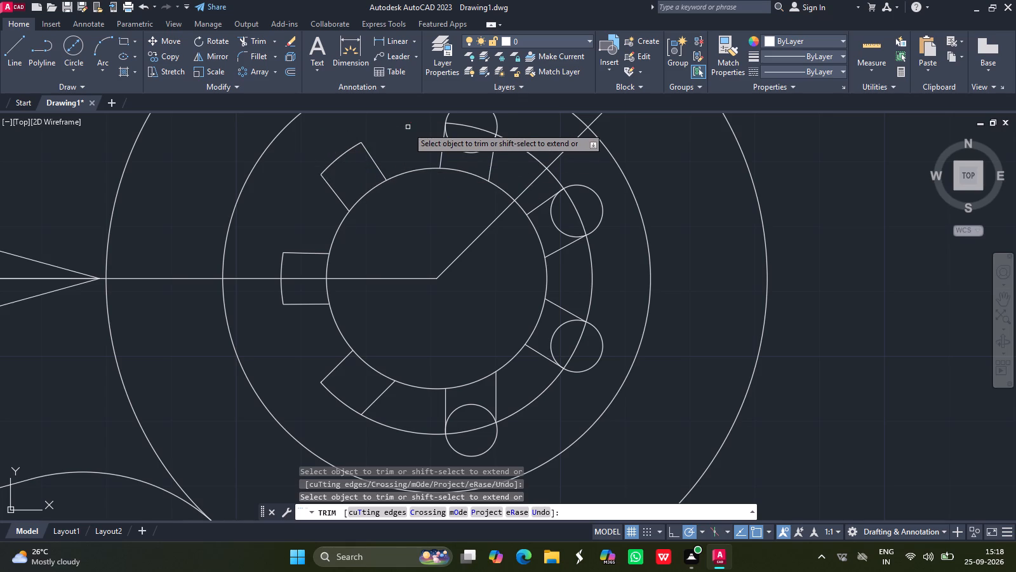
{"action": "left_click_drag", "start_coordinate": [368, 193], "coordinate": [326, 266]}
{"action": "left_click_drag", "start_coordinate": [326, 266], "coordinate": [325, 294]}
{"action": "left_click_drag", "start_coordinate": [325, 294], "coordinate": [349, 340]}
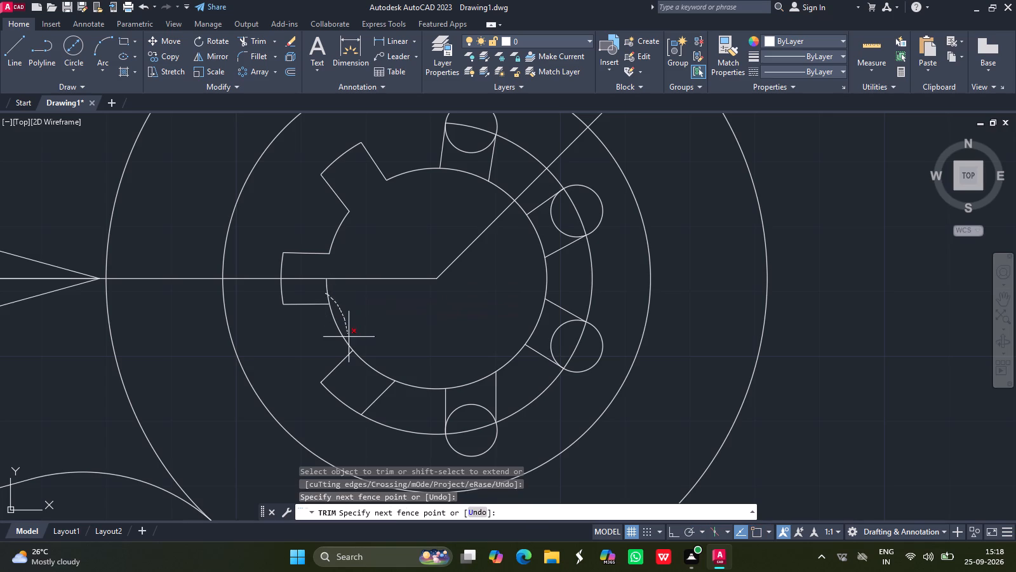
{"action": "left_click_drag", "start_coordinate": [349, 340], "coordinate": [347, 330]}
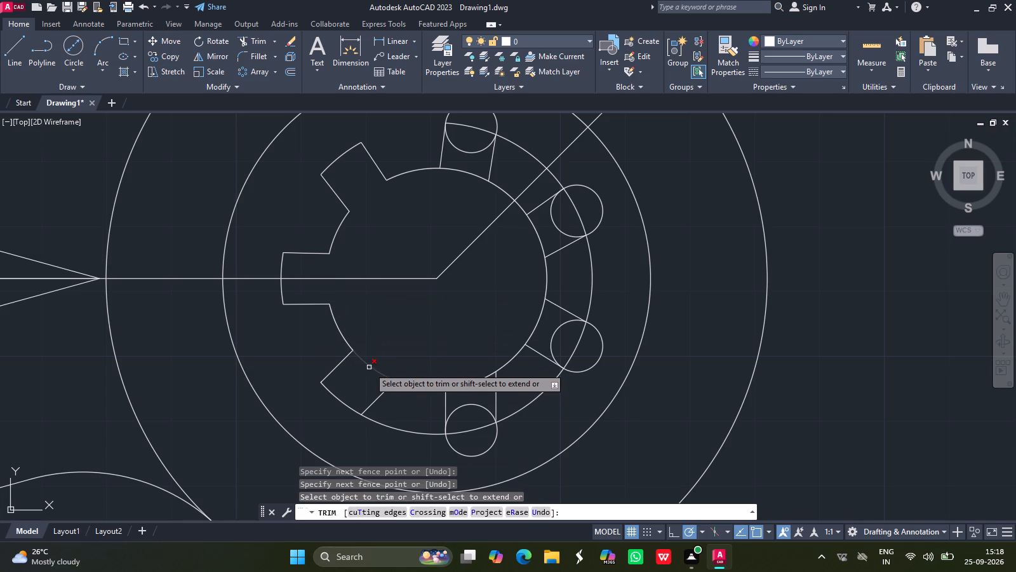
{"action": "left_click_drag", "start_coordinate": [369, 367], "coordinate": [475, 386]}
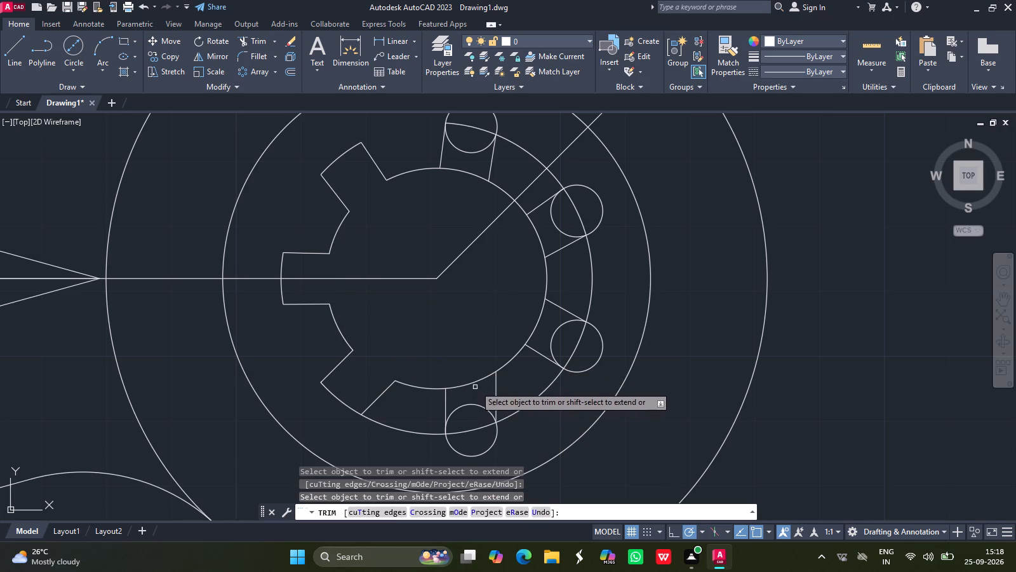
Trim away the bottom slot's inner-circle arc and small circle, plus the middle-circle arc between the lower-left and bottom slots.
{"action": "left_click_drag", "start_coordinate": [475, 386], "coordinate": [476, 383]}
{"action": "left_click_drag", "start_coordinate": [476, 383], "coordinate": [481, 405]}
{"action": "left_click_drag", "start_coordinate": [481, 405], "coordinate": [481, 418]}
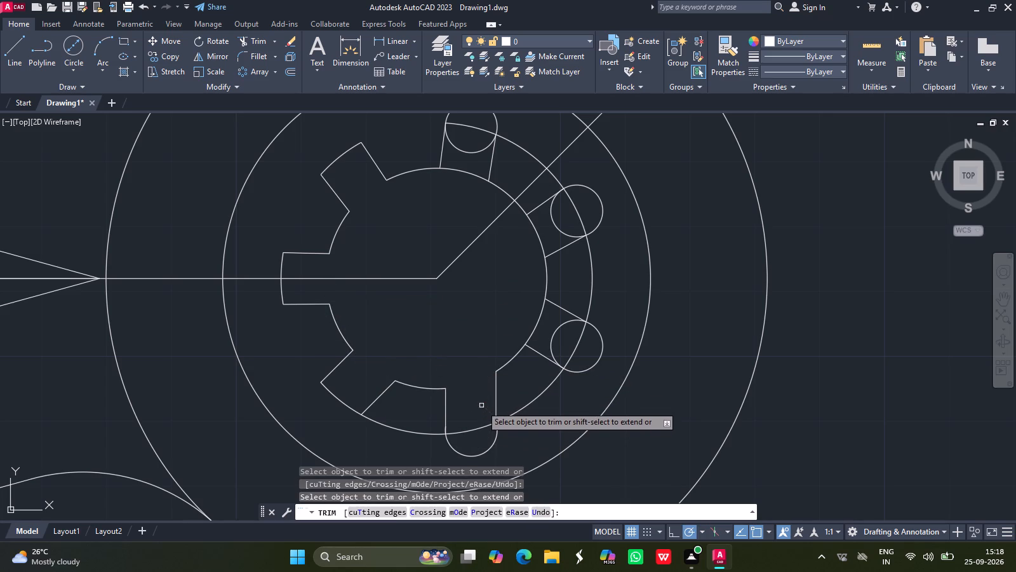
{"action": "left_click_drag", "start_coordinate": [481, 418], "coordinate": [487, 451]}
{"action": "left_click", "coordinate": [487, 451]}
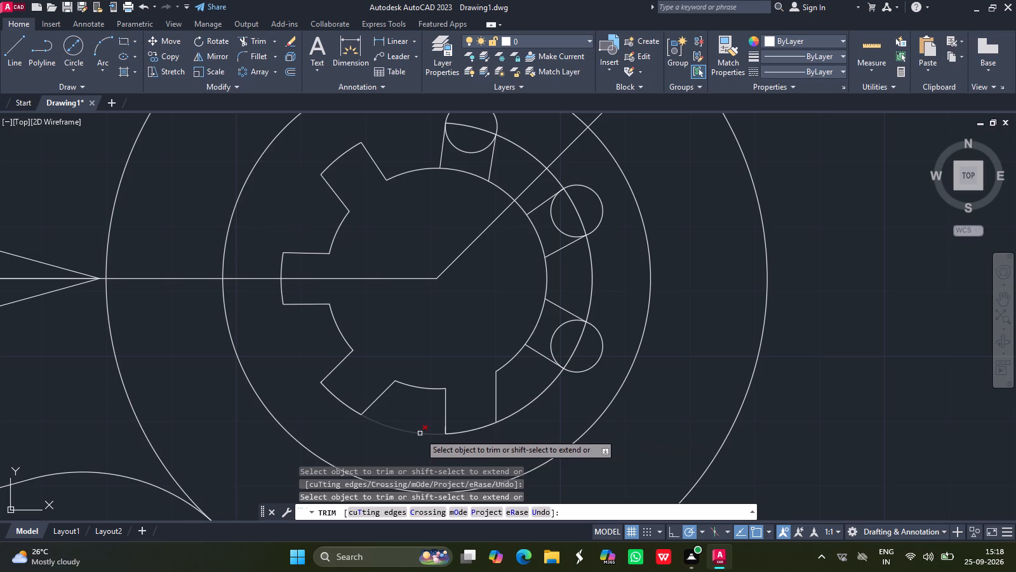
{"action": "left_click_drag", "start_coordinate": [420, 433], "coordinate": [585, 463]}
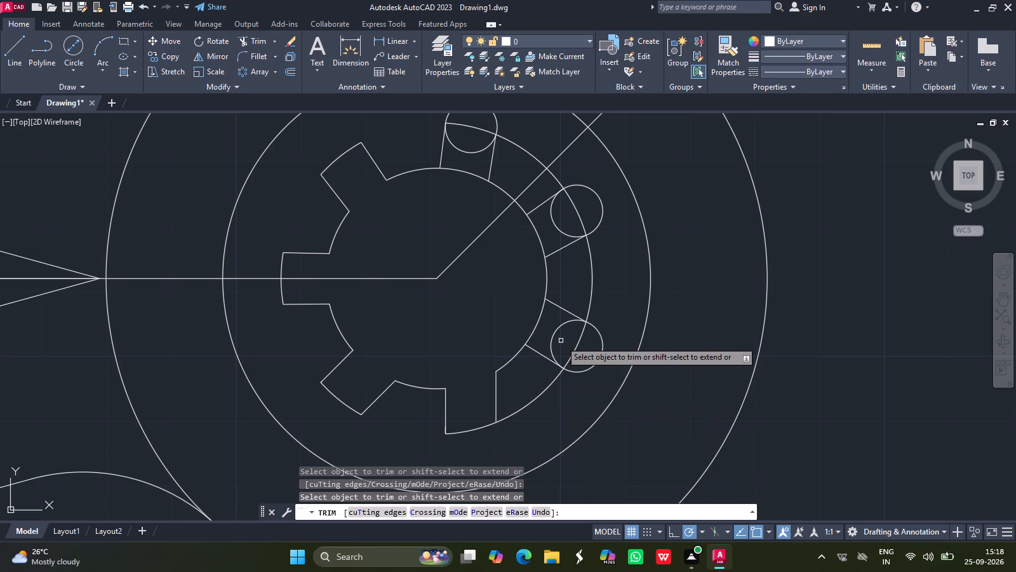
Trim away the lower-right slot's small circle and inner-circle arc, plus the middle-circle arcs on both sides of that slot.
{"action": "left_click_drag", "start_coordinate": [555, 334], "coordinate": [537, 327]}
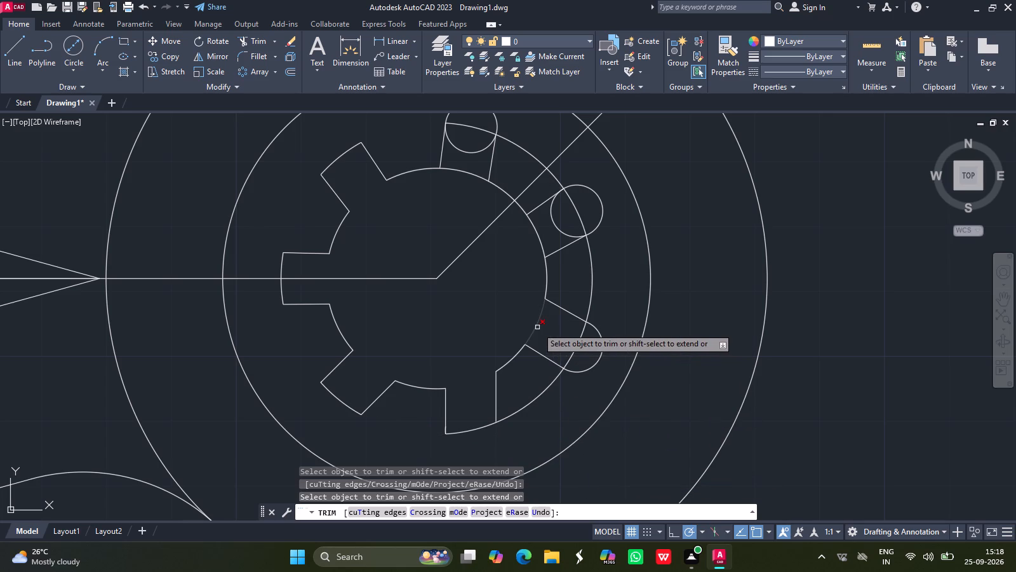
{"action": "left_click_drag", "start_coordinate": [537, 327], "coordinate": [600, 357]}
{"action": "left_click_drag", "start_coordinate": [600, 357], "coordinate": [538, 391]}
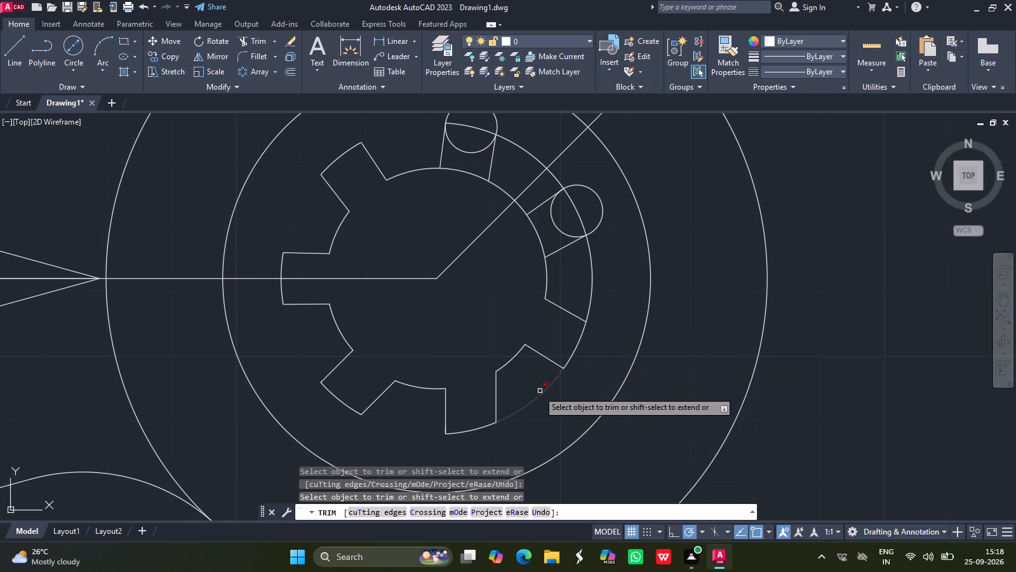
{"action": "left_click_drag", "start_coordinate": [538, 391], "coordinate": [549, 388]}
{"action": "left_click", "coordinate": [549, 388]}
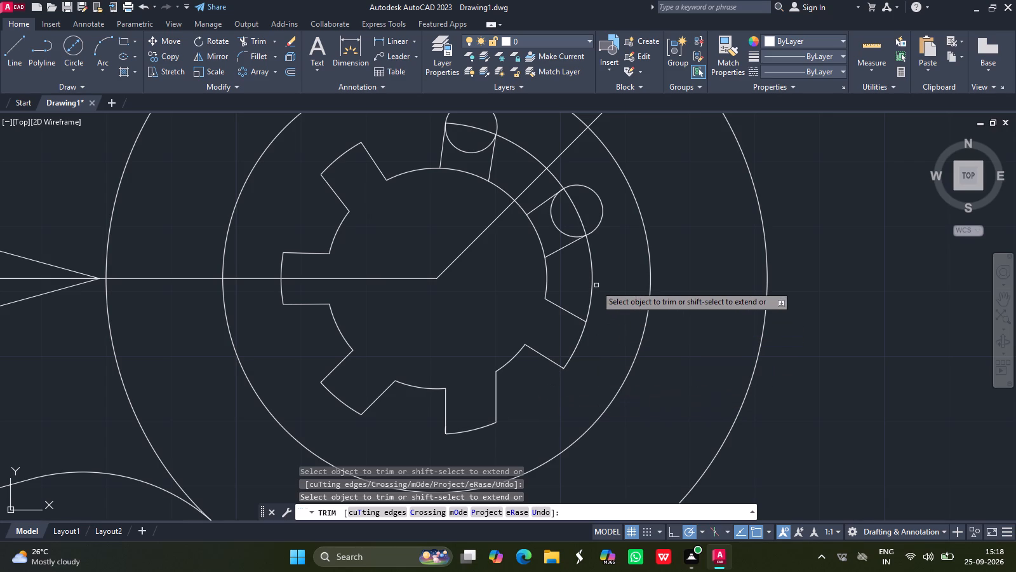
{"action": "left_click", "coordinate": [591, 285]}
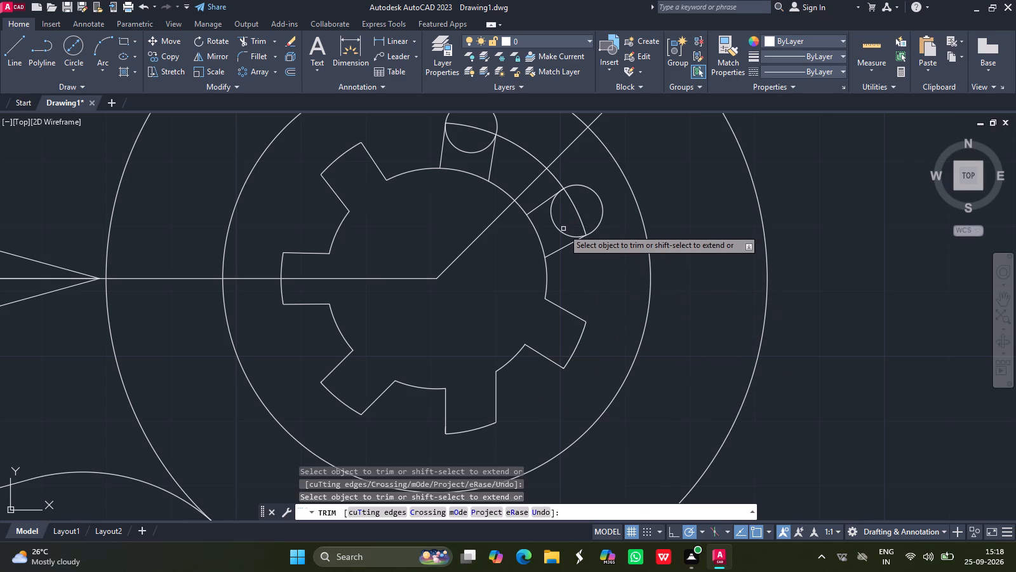
Trim away the upper-right slot's small circle and inner-circle arc, plus the middle-circle arc between the upper-right and top slots.
{"action": "left_click_drag", "start_coordinate": [561, 229], "coordinate": [538, 232]}
{"action": "left_click_drag", "start_coordinate": [538, 232], "coordinate": [578, 214]}
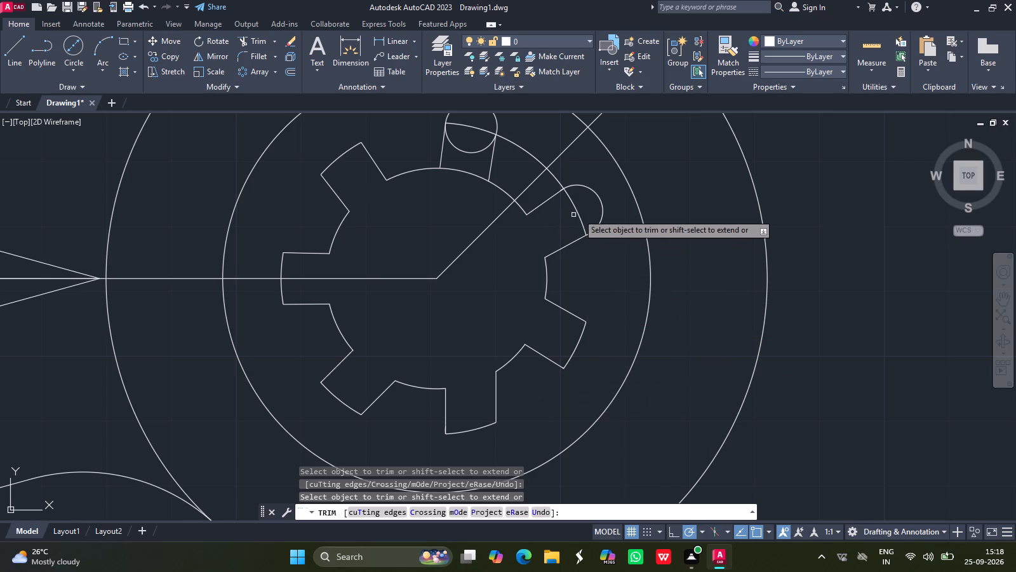
{"action": "left_click_drag", "start_coordinate": [578, 214], "coordinate": [603, 201]}
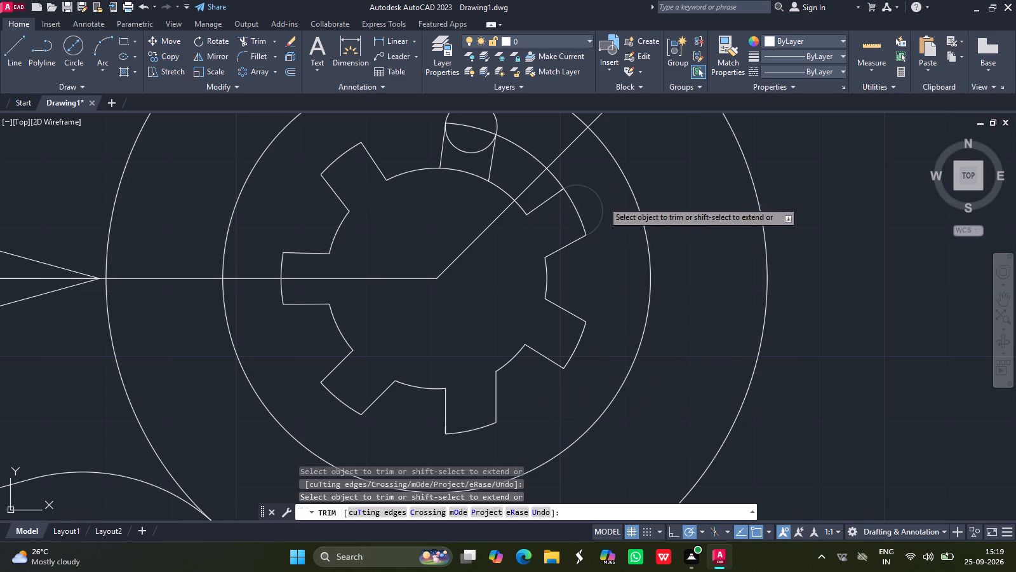
{"action": "left_click", "coordinate": [603, 201]}
{"action": "left_click_drag", "start_coordinate": [556, 179], "coordinate": [531, 161]}
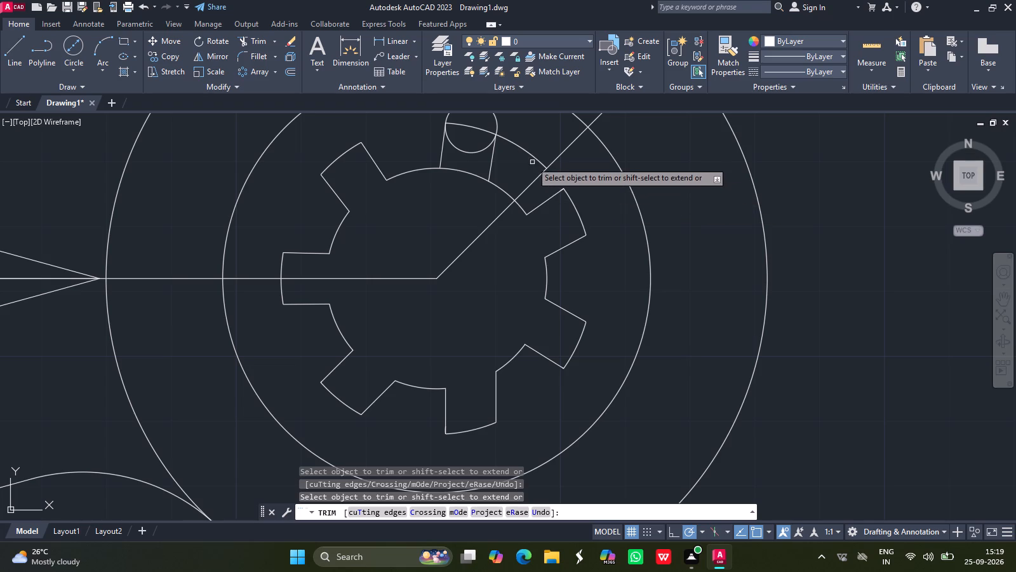
{"action": "left_click_drag", "start_coordinate": [531, 161], "coordinate": [528, 154]}
{"action": "left_click_drag", "start_coordinate": [528, 154], "coordinate": [492, 164]}
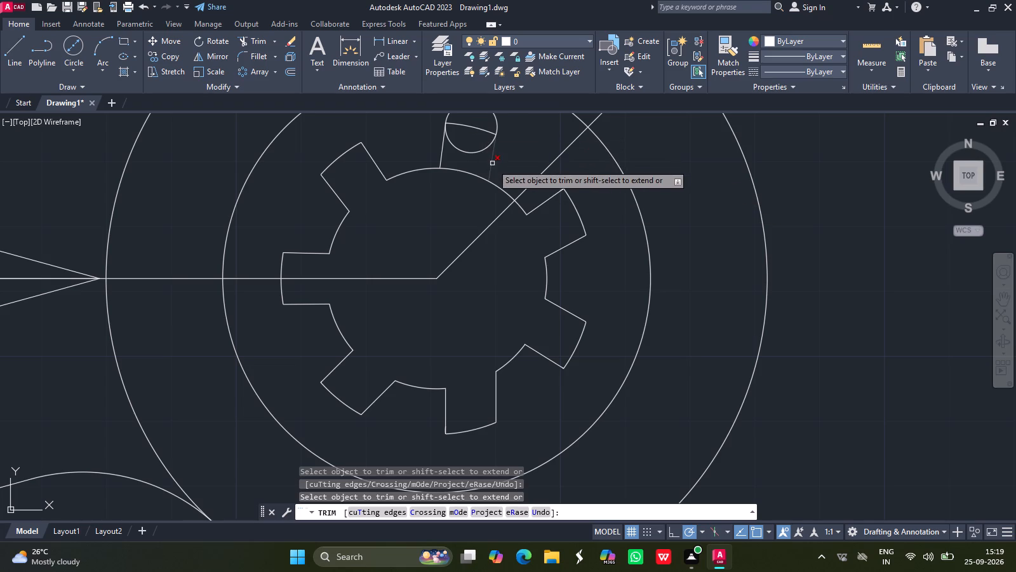
Trim away the top slot's small circle and the inner-circle arc across its opening, completing the seven-slot bore outline.
{"action": "left_click_drag", "start_coordinate": [492, 164], "coordinate": [479, 150]}
{"action": "left_click_drag", "start_coordinate": [479, 150], "coordinate": [469, 170]}
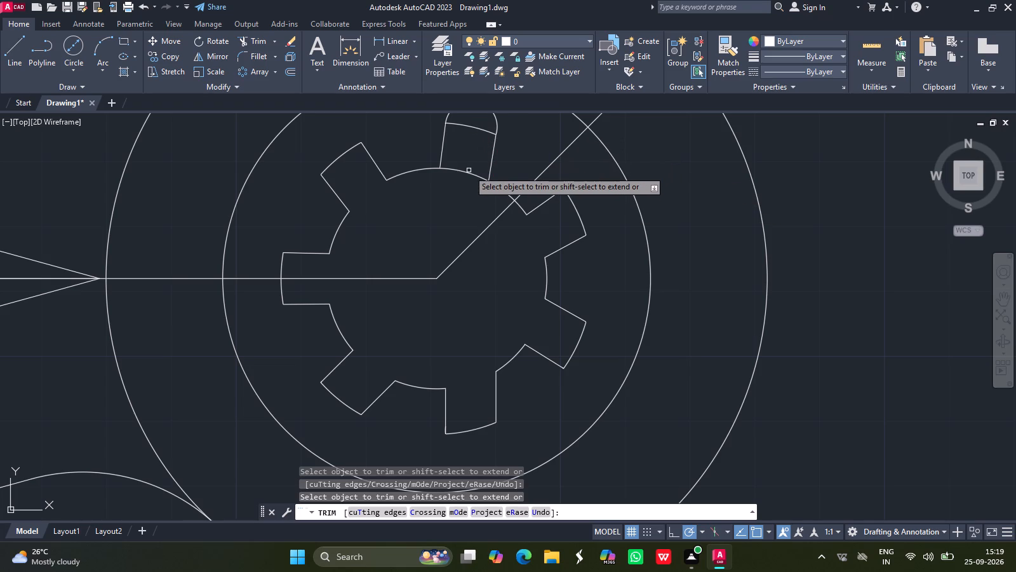
{"action": "left_click_drag", "start_coordinate": [469, 170], "coordinate": [465, 172]}
{"action": "left_click", "coordinate": [465, 172]}
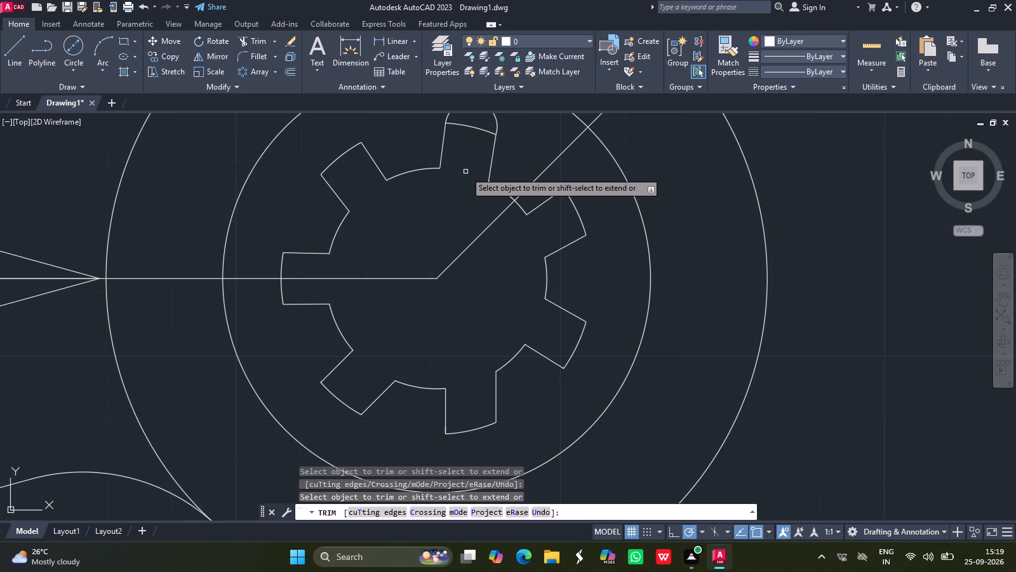
{"action": "scroll", "coordinate": [465, 172], "scroll_direction": "down", "scroll_amount": 1, "text": "ctrl"}
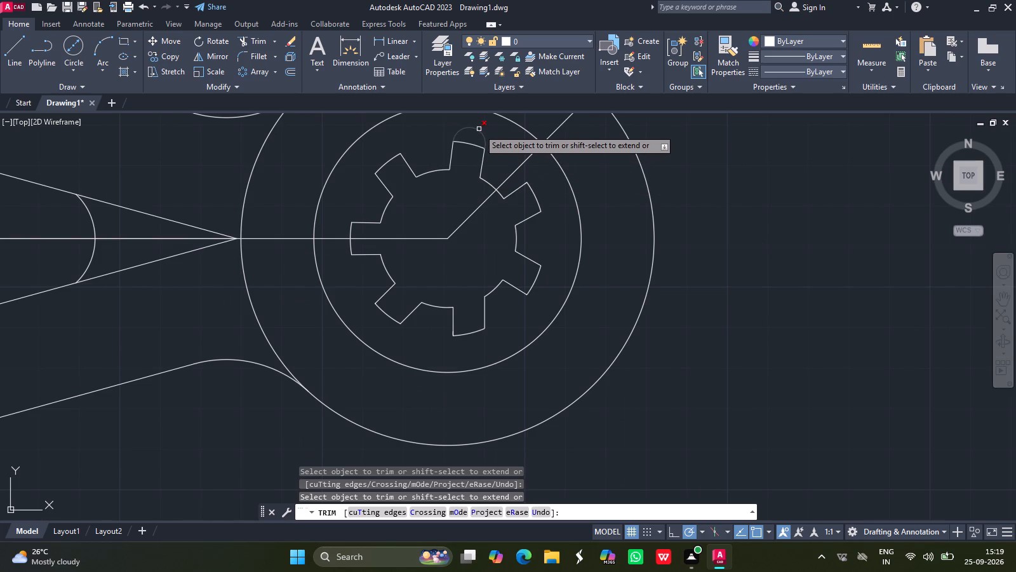
{"action": "left_click", "coordinate": [479, 129]}
{"action": "key", "text": "Return"}
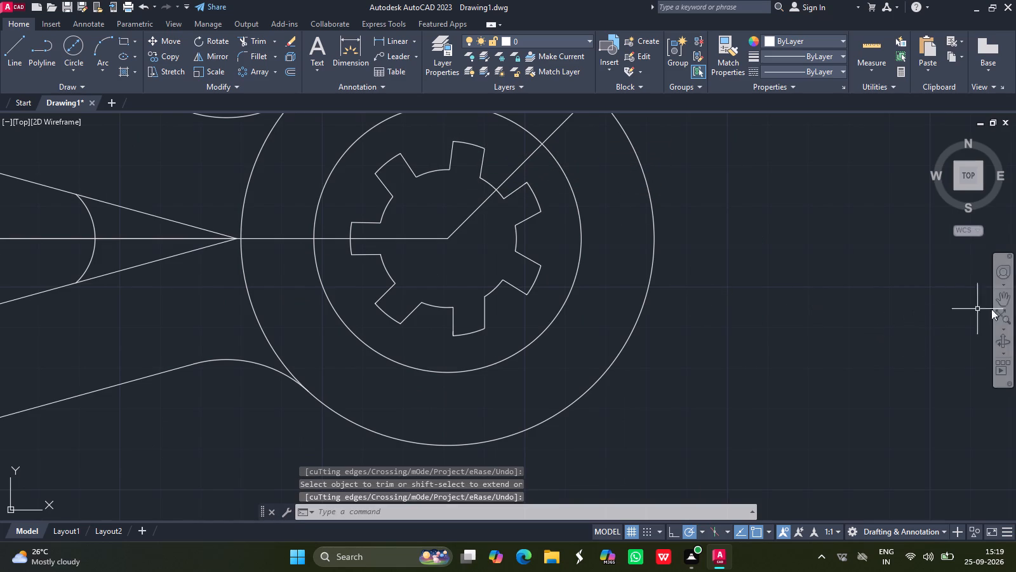
Draw a line about 57.46 long from the hub centre, 45° downward to the right, mirroring the upper diagonal line.
{"action": "left_click", "coordinate": [1006, 303]}
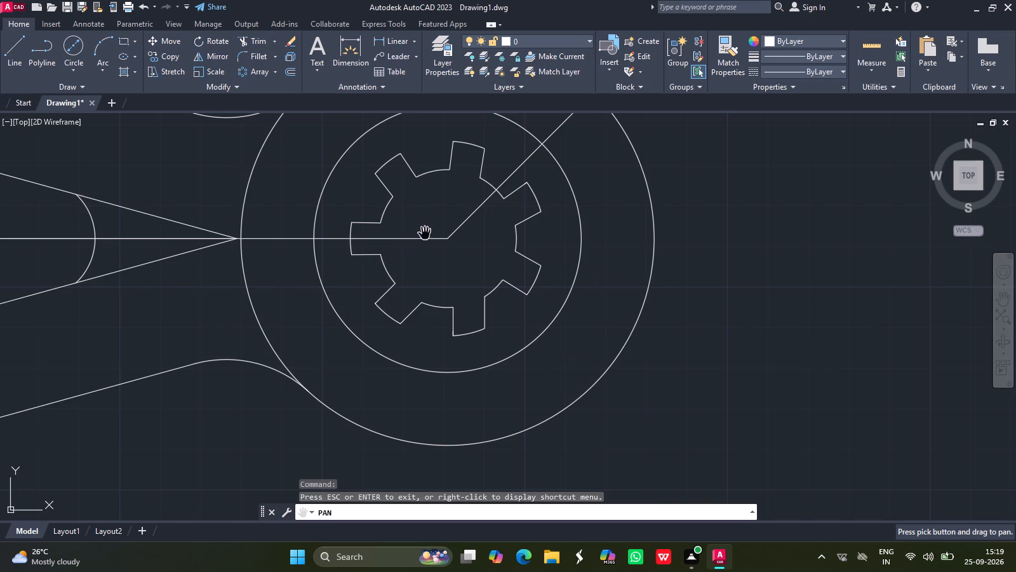
{"action": "left_click_drag", "start_coordinate": [432, 235], "coordinate": [440, 287]}
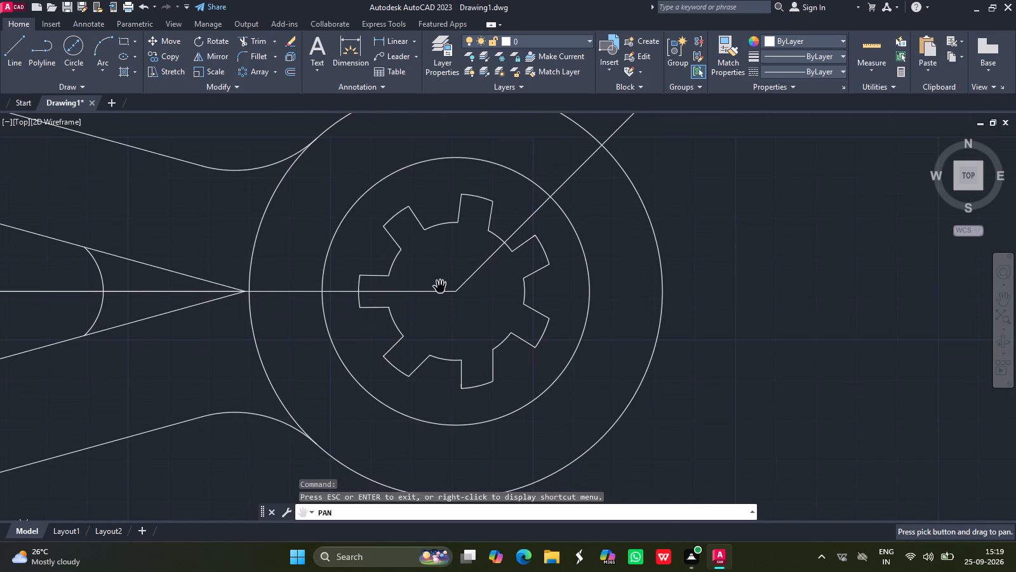
{"action": "key", "text": "Escape"}
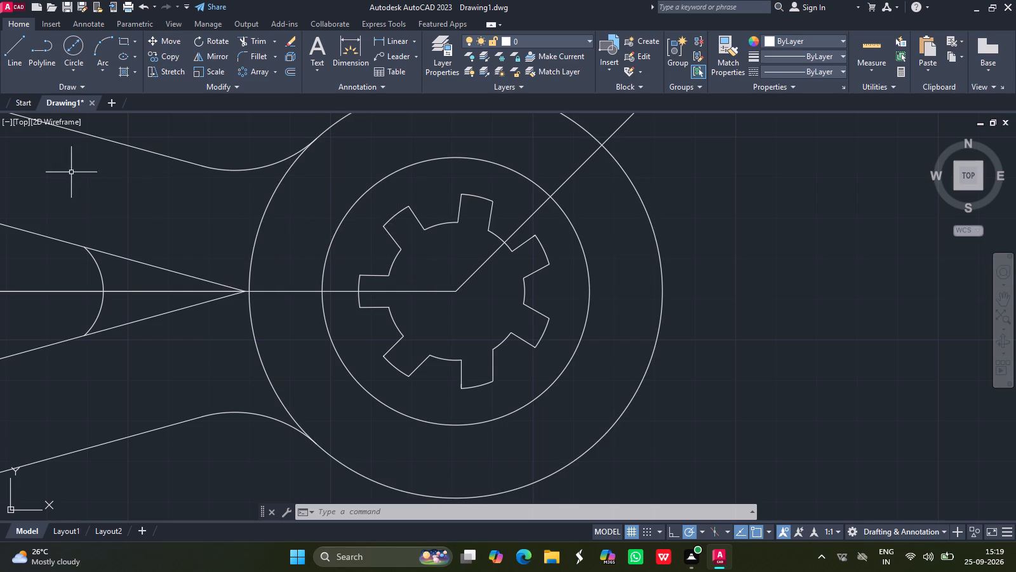
{"action": "left_click", "coordinate": [21, 48]}
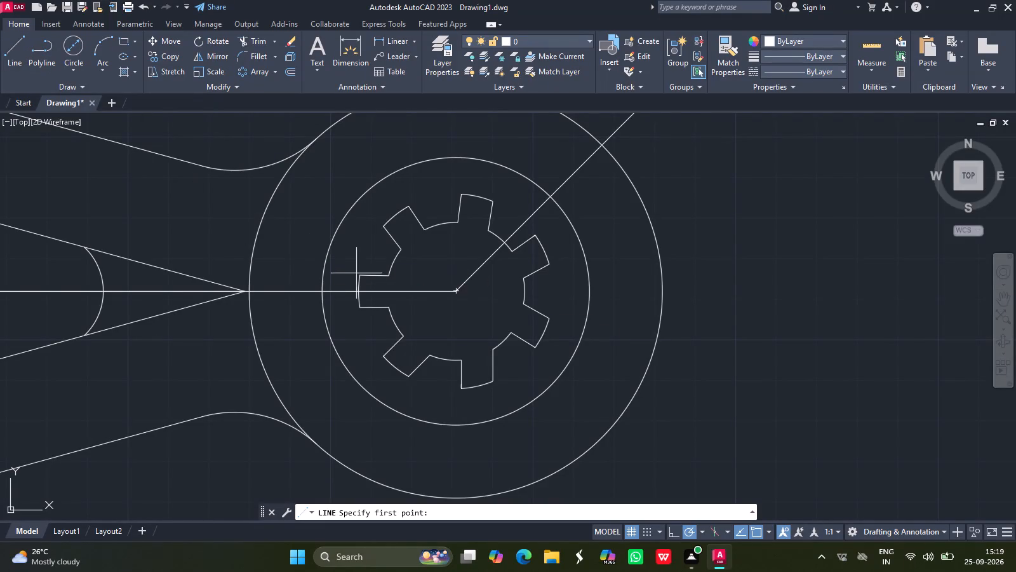
{"action": "left_click_drag", "start_coordinate": [458, 292], "coordinate": [538, 268]}
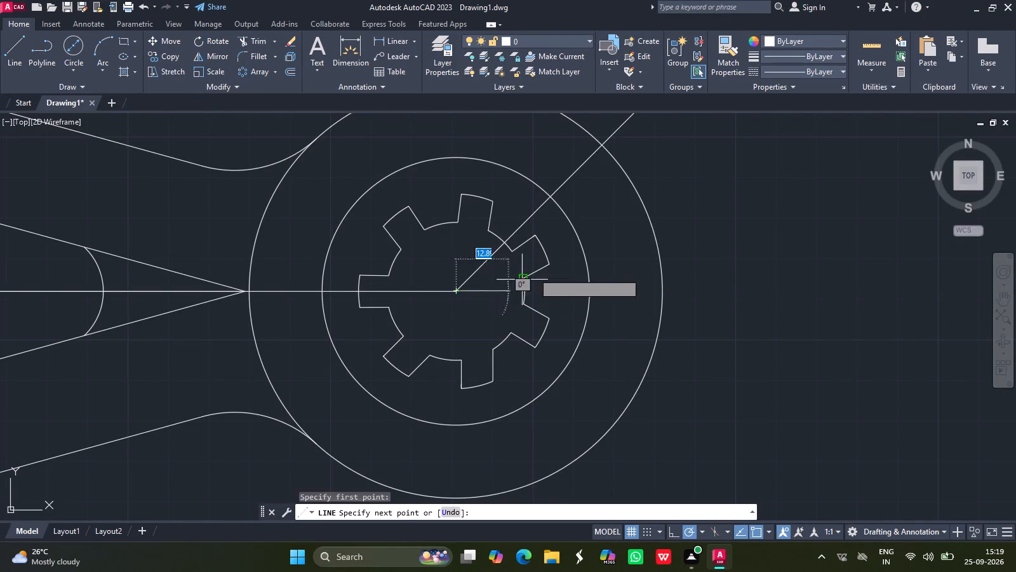
{"action": "left_click_drag", "start_coordinate": [538, 268], "coordinate": [561, 236]}
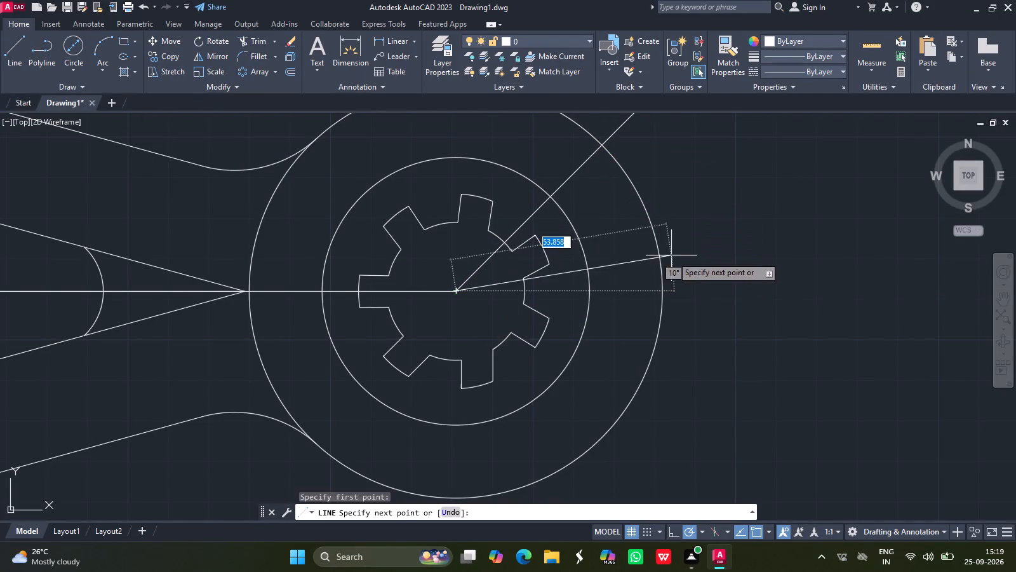
{"action": "left_click", "coordinate": [624, 453]}
{"action": "key", "text": "Return"}
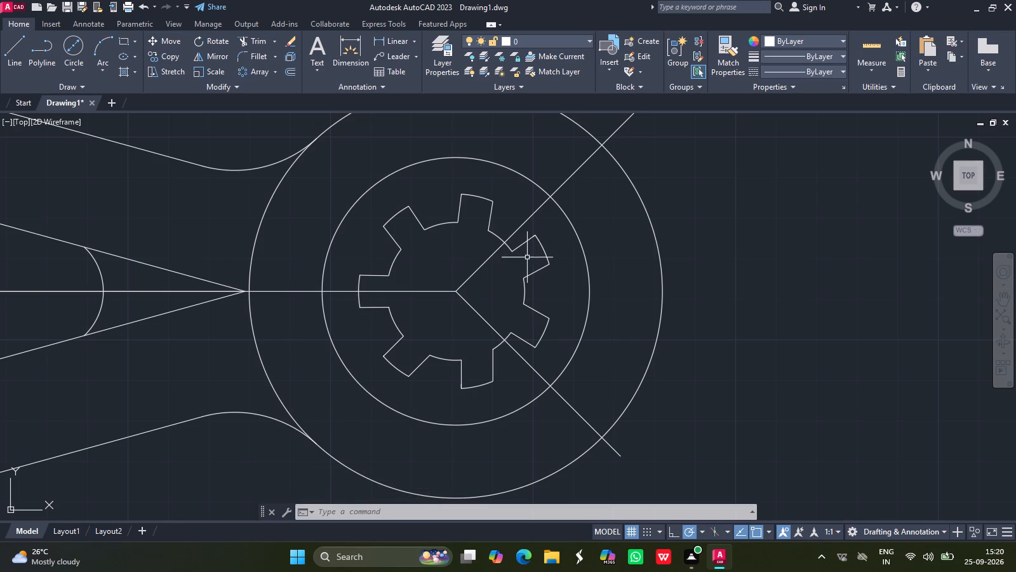
Draw a 14-diameter circle centred where the upper diagonal line crosses the hub's outer circle.
{"action": "left_click", "coordinate": [1006, 298]}
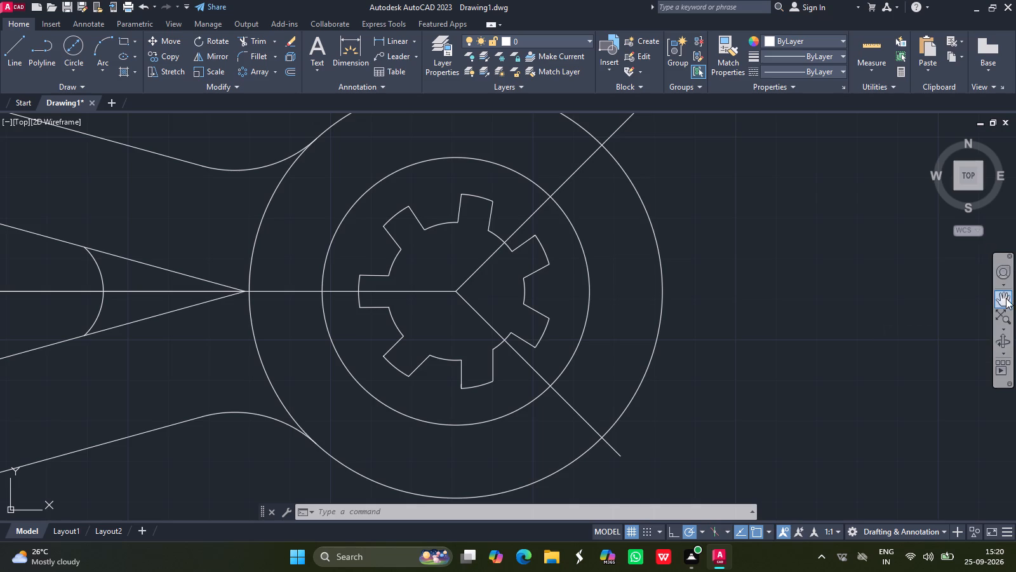
{"action": "left_click_drag", "start_coordinate": [525, 248], "coordinate": [450, 301]}
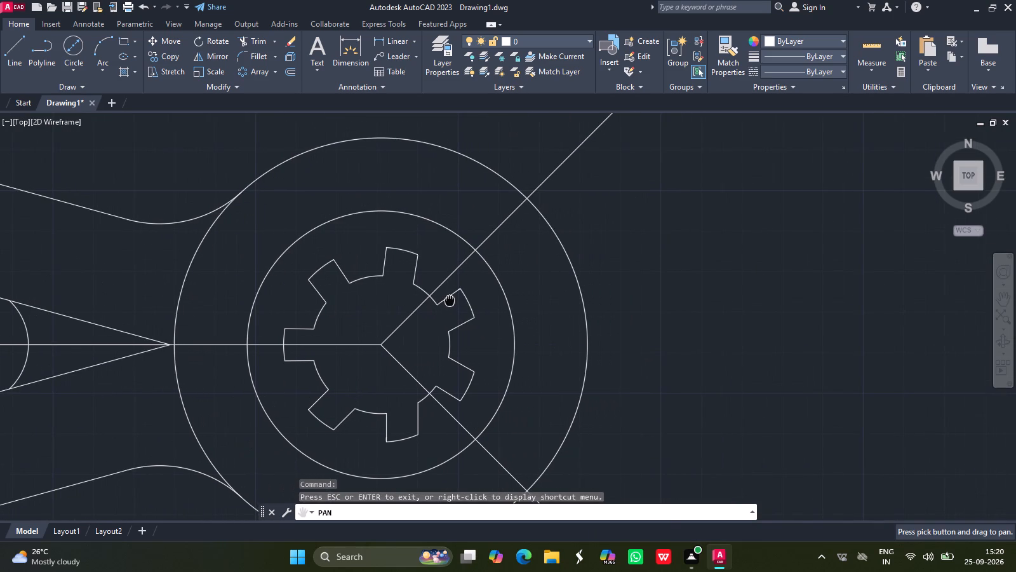
{"action": "key", "text": "Escape"}
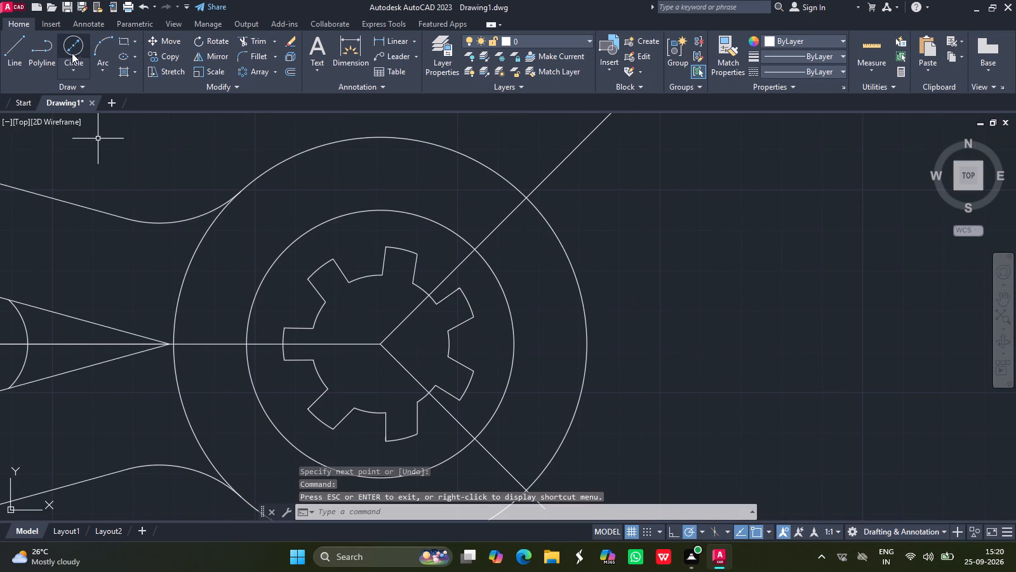
{"action": "left_click", "coordinate": [75, 63]}
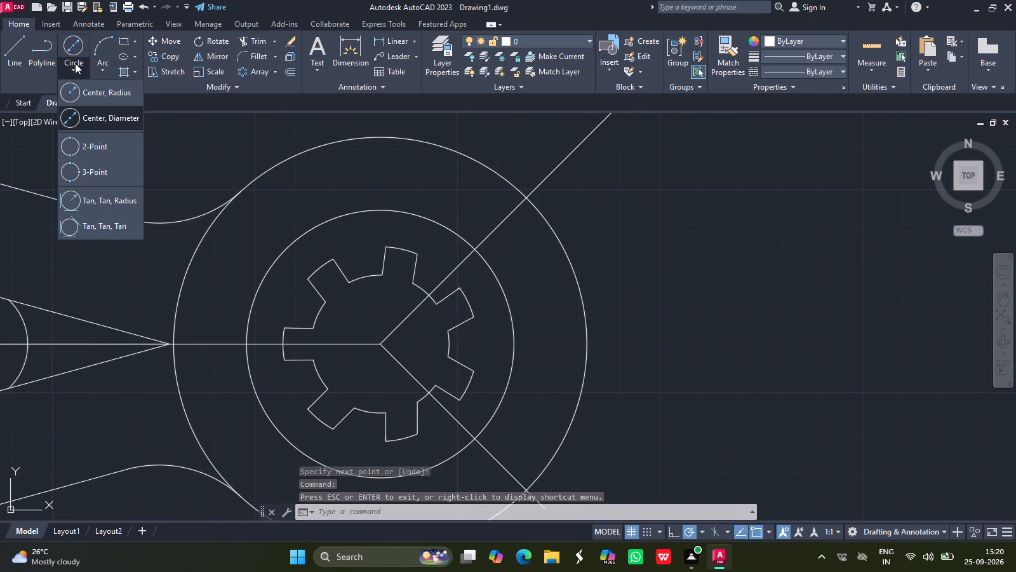
{"action": "left_click", "coordinate": [111, 119]}
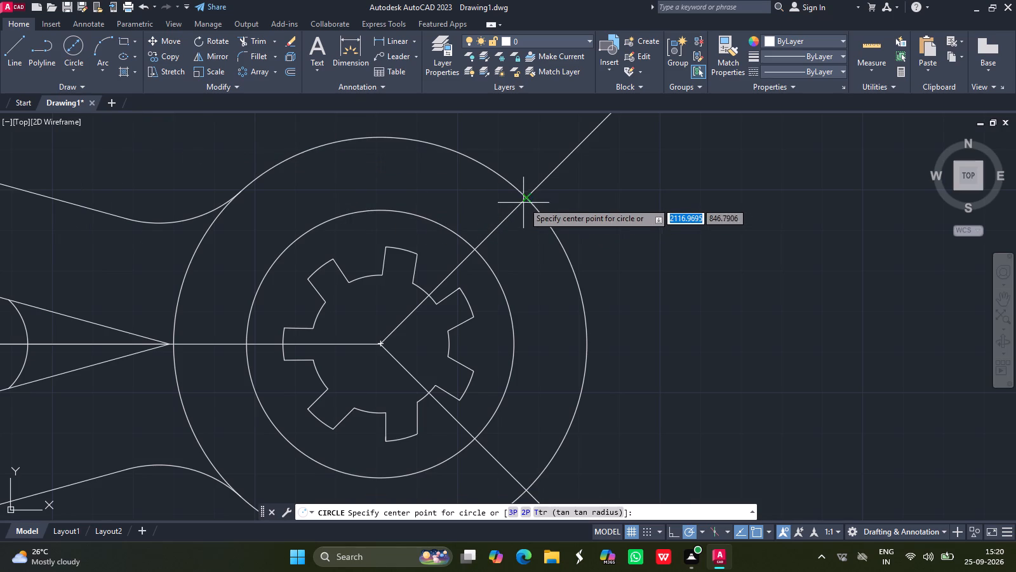
{"action": "left_click_drag", "start_coordinate": [525, 200], "coordinate": [506, 186]}
{"action": "type", "text": "14"}
{"action": "key", "text": "Return"}
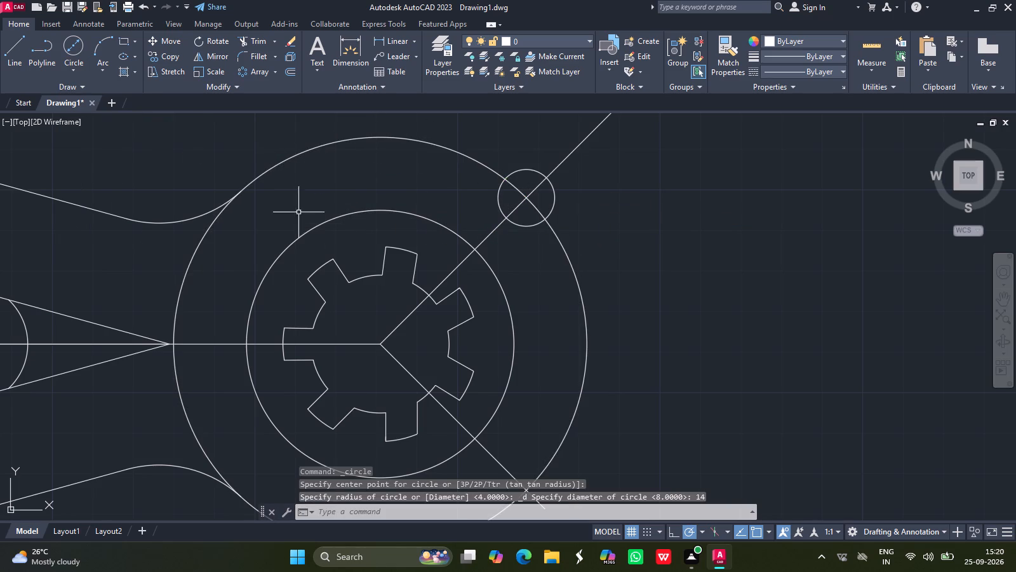
Draw 32- and 48-diameter circles concentric with the 14-diameter circle on the upper diagonal line.
{"action": "left_click", "coordinate": [69, 48]}
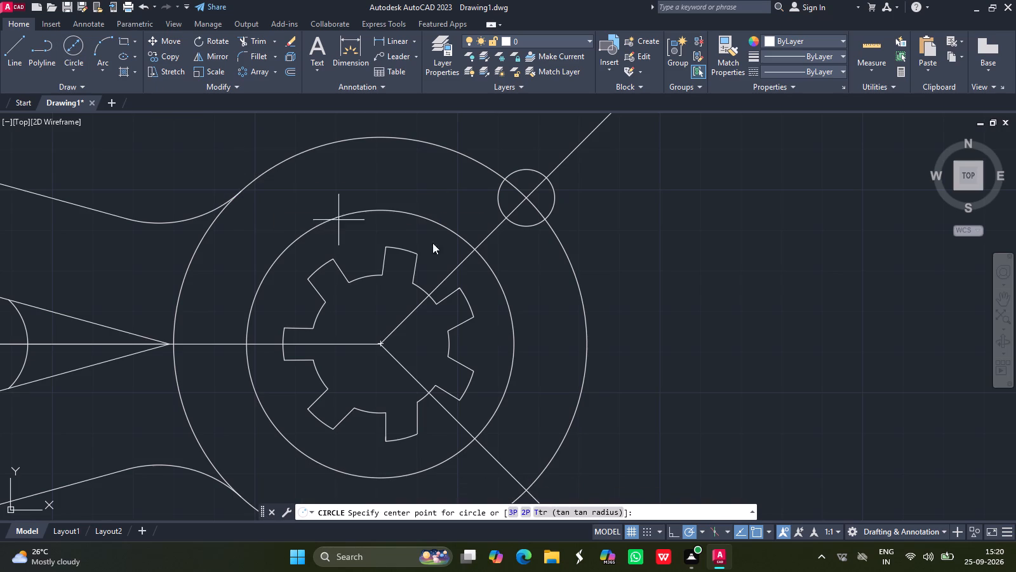
{"action": "left_click_drag", "start_coordinate": [527, 200], "coordinate": [486, 176]}
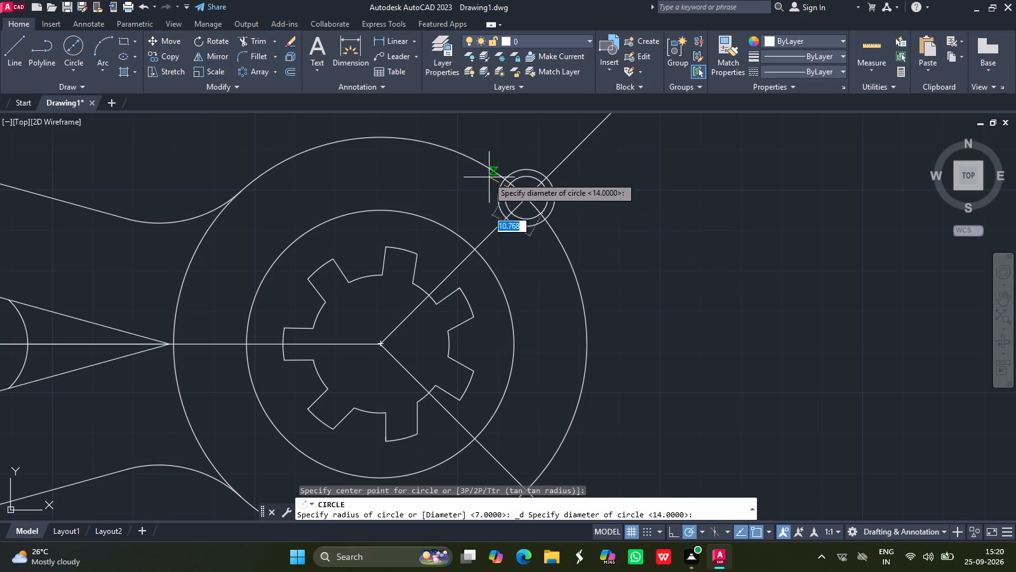
{"action": "left_click_drag", "start_coordinate": [486, 176], "coordinate": [477, 168]}
{"action": "type", "text": "32"}
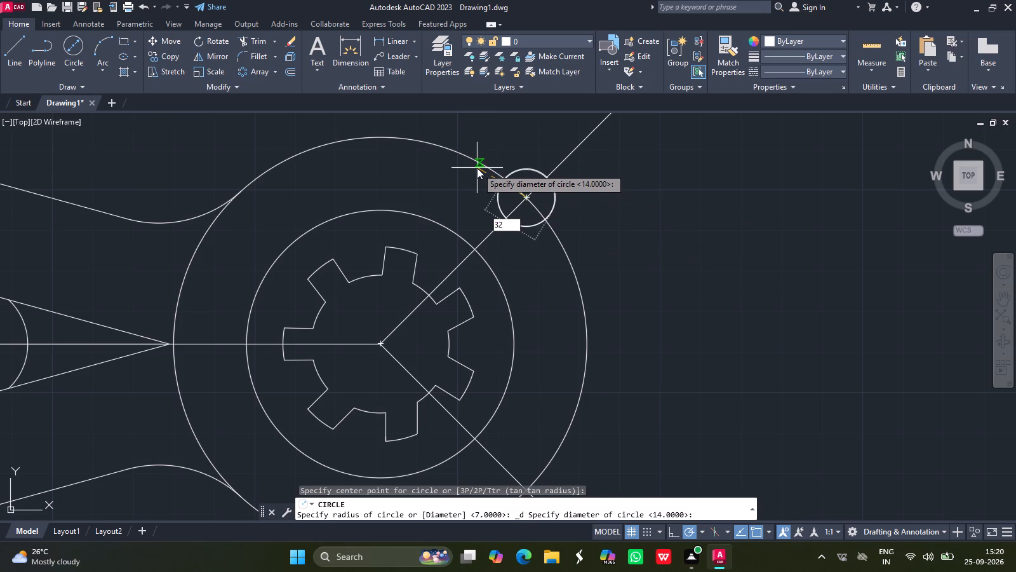
{"action": "key", "text": "Return"}
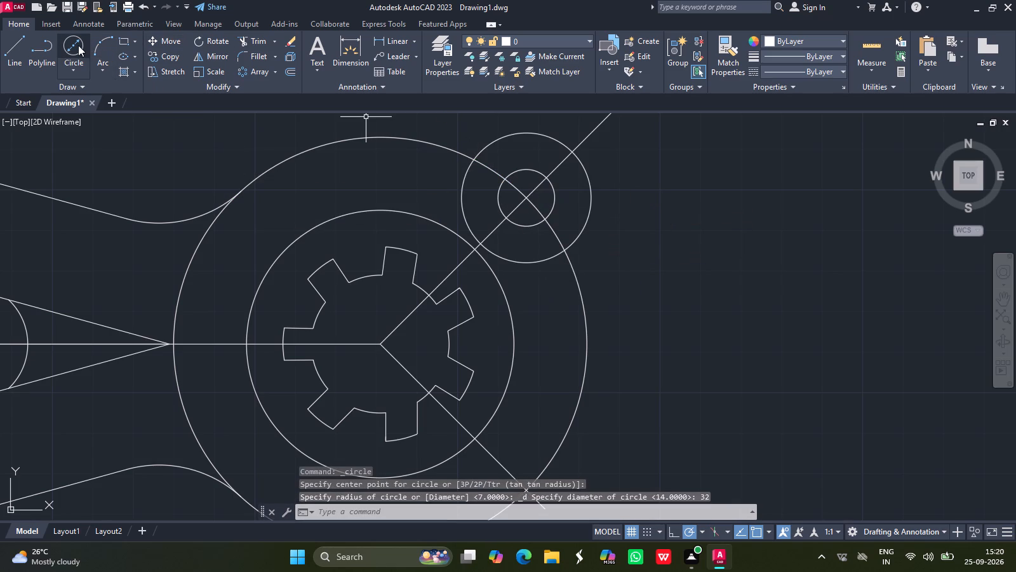
{"action": "left_click", "coordinate": [77, 45]}
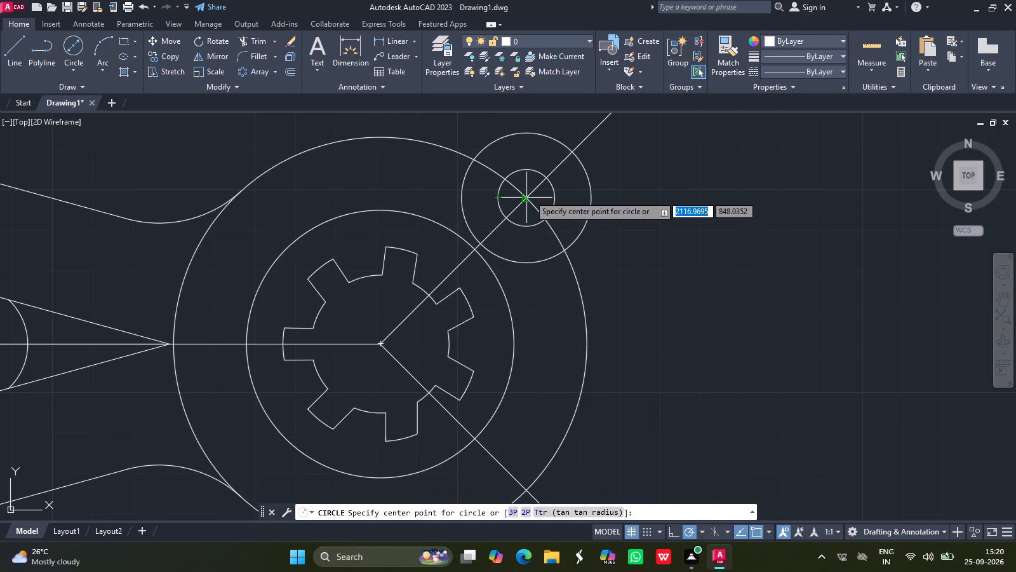
{"action": "left_click_drag", "start_coordinate": [530, 195], "coordinate": [384, 115]}
{"action": "type", "text": "49"}
{"action": "key", "text": "BackSpace"}
{"action": "key", "text": "8"}
{"action": "key", "text": "Return"}
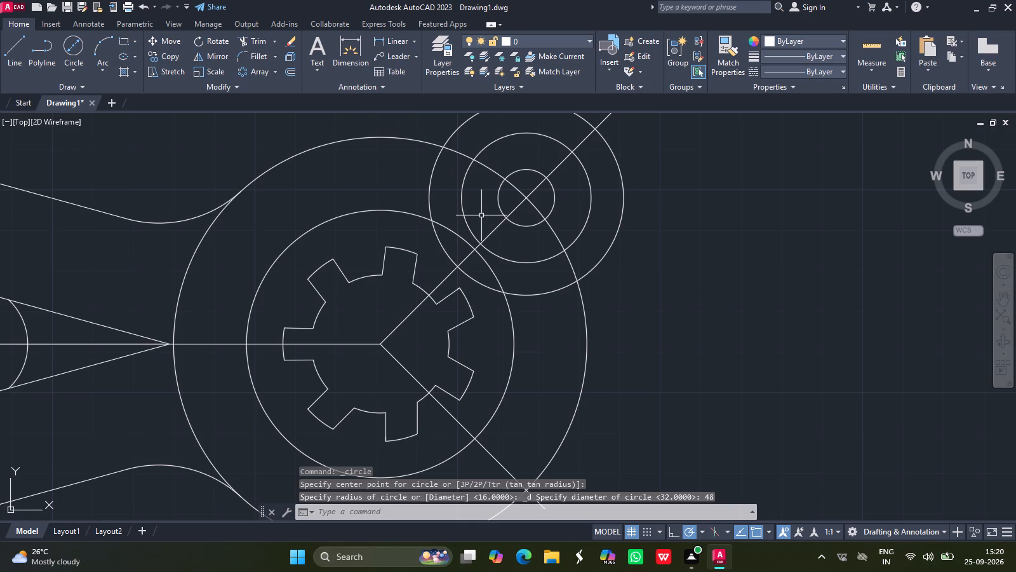
Trim away the part of the upper lug's 48-diameter circle lying inside the hub's outer circle.
{"action": "left_click", "coordinate": [243, 39]}
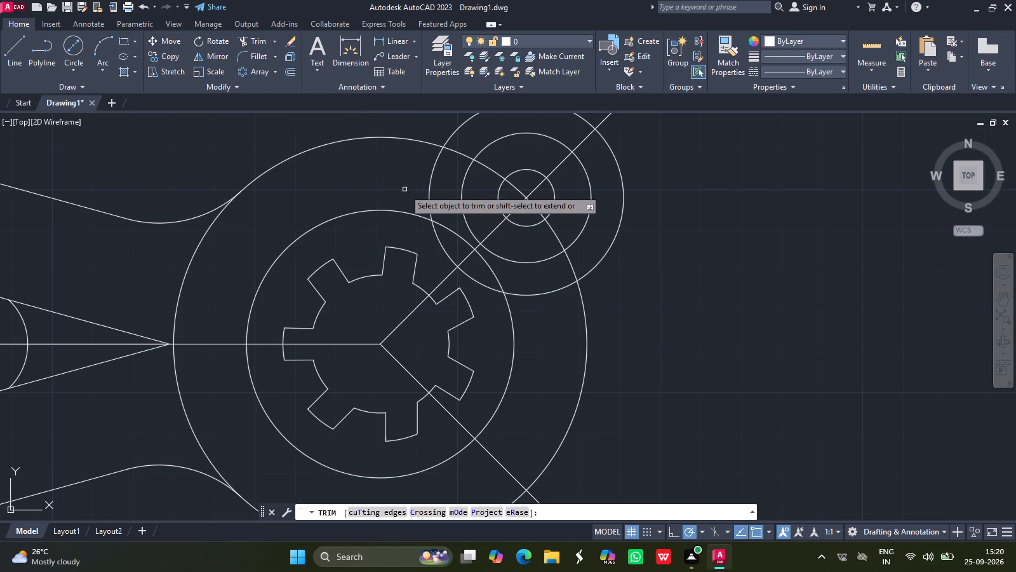
{"action": "left_click", "coordinate": [430, 191]}
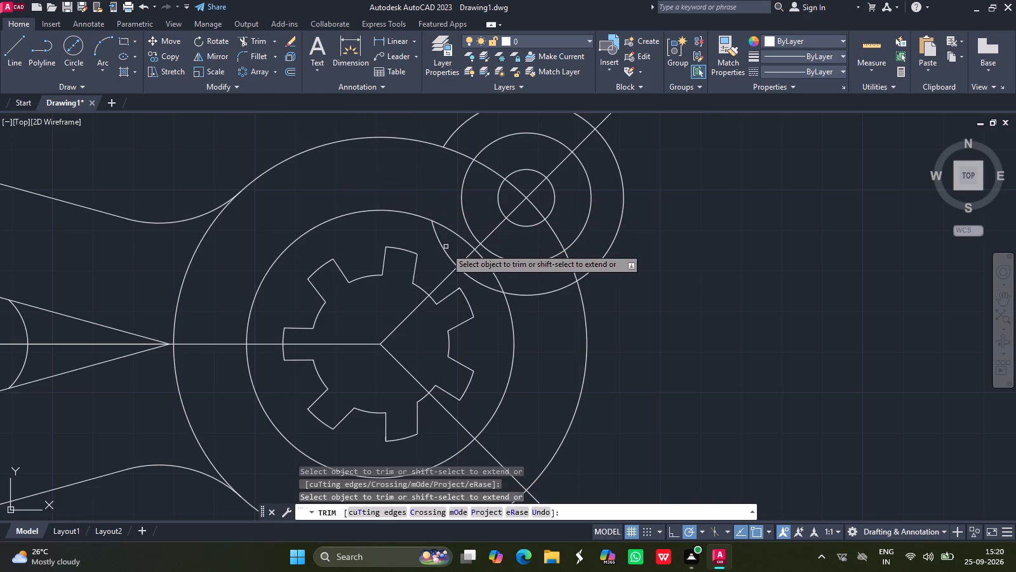
{"action": "left_click_drag", "start_coordinate": [448, 257], "coordinate": [481, 285]}
{"action": "left_click_drag", "start_coordinate": [481, 285], "coordinate": [495, 287]}
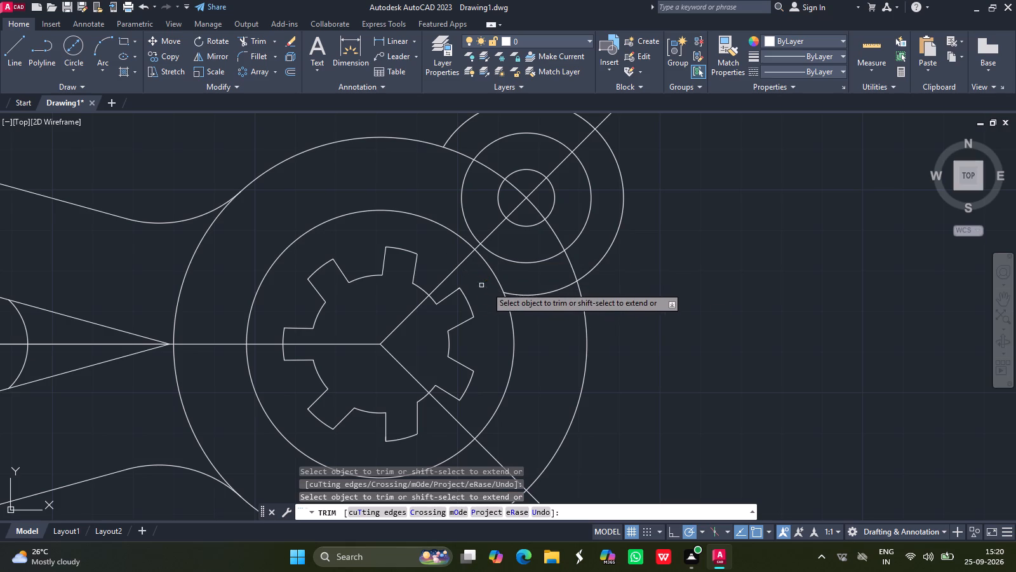
{"action": "left_click_drag", "start_coordinate": [495, 287], "coordinate": [561, 288]}
{"action": "left_click", "coordinate": [561, 288]}
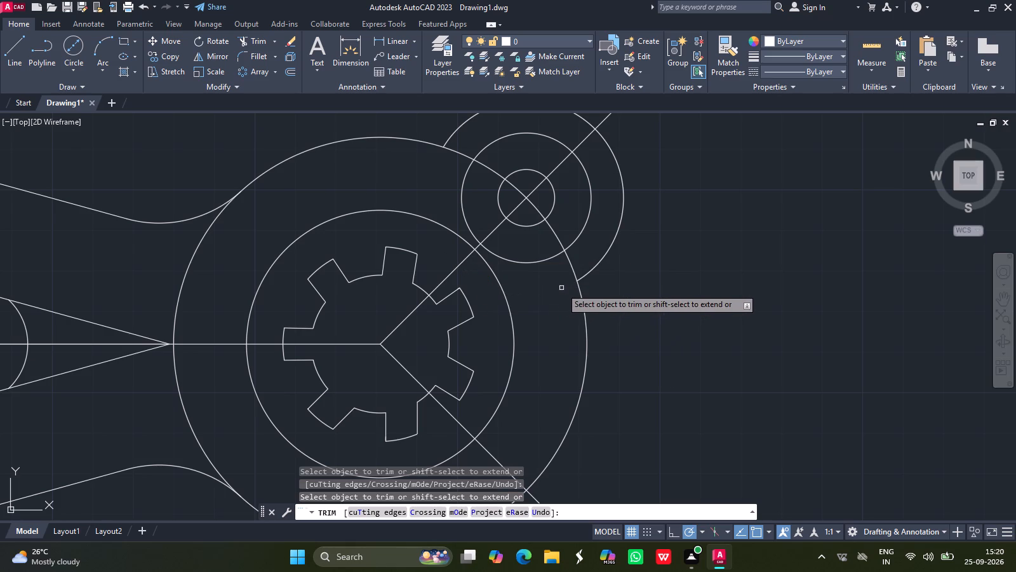
{"action": "key", "text": "Return"}
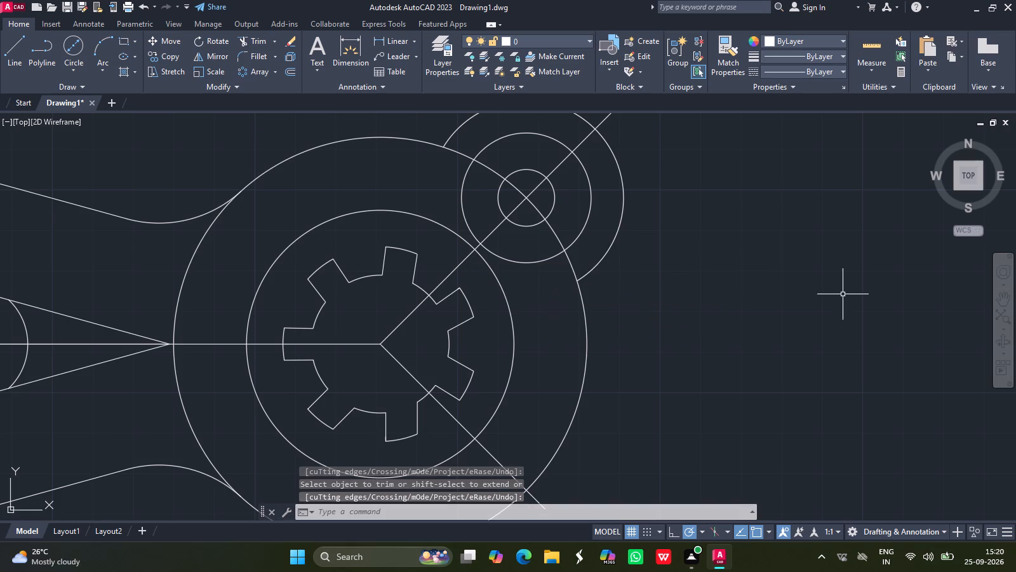
Draw concentric circles of diameter 14, 32 and 48 centred where the lower diagonal line crosses the hub's outer circle.
{"action": "scroll", "coordinate": [663, 255], "scroll_direction": "down", "scroll_amount": 1, "text": "ctrl"}
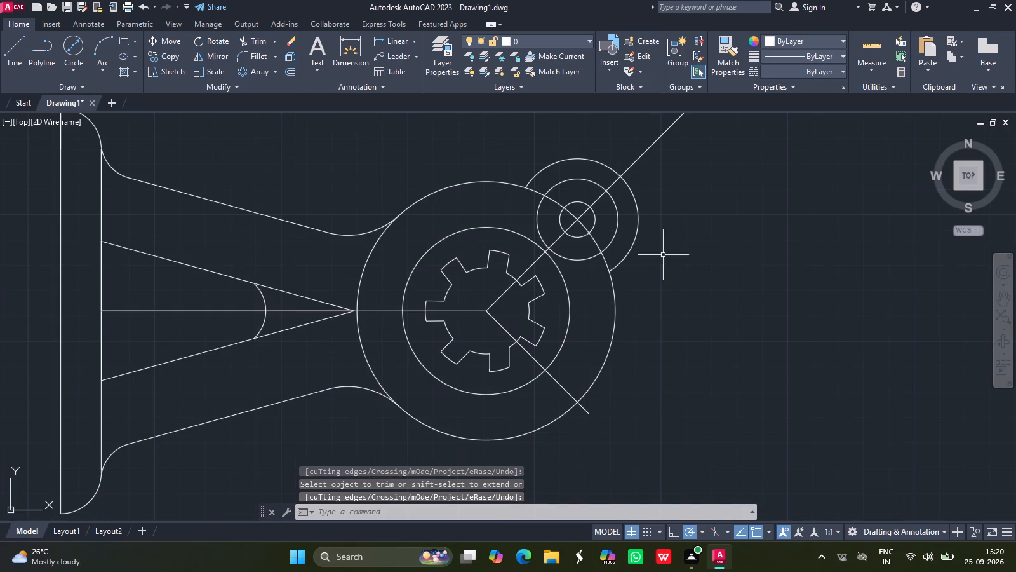
{"action": "left_click", "coordinate": [71, 44]}
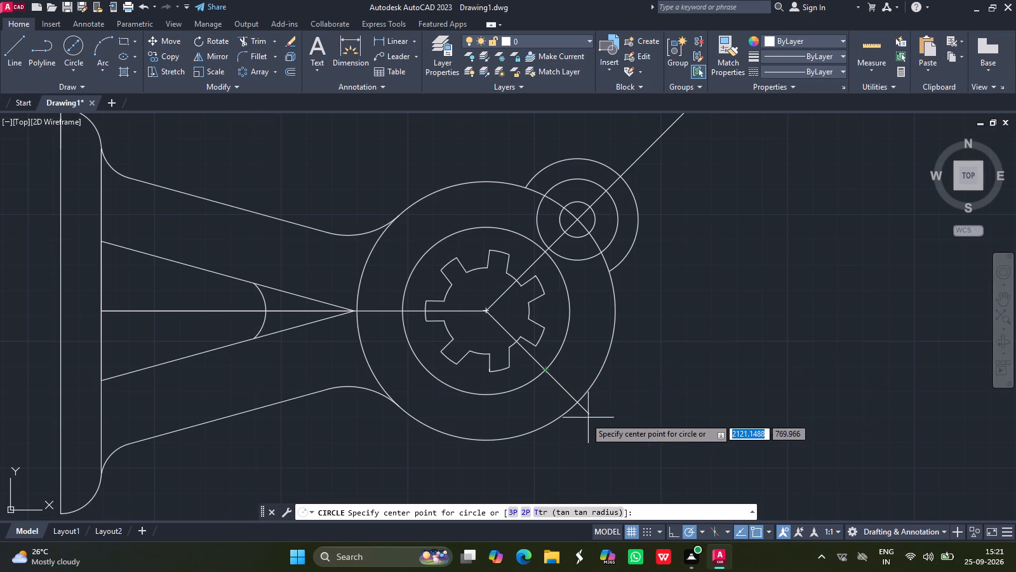
{"action": "left_click_drag", "start_coordinate": [578, 402], "coordinate": [533, 372]}
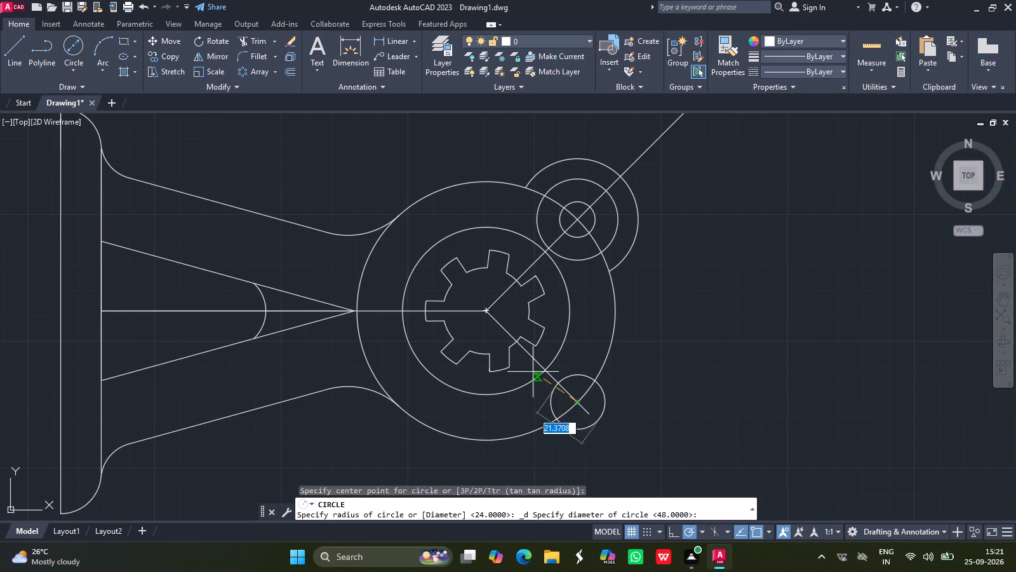
{"action": "type", "text": "14"}
{"action": "key", "text": "Return"}
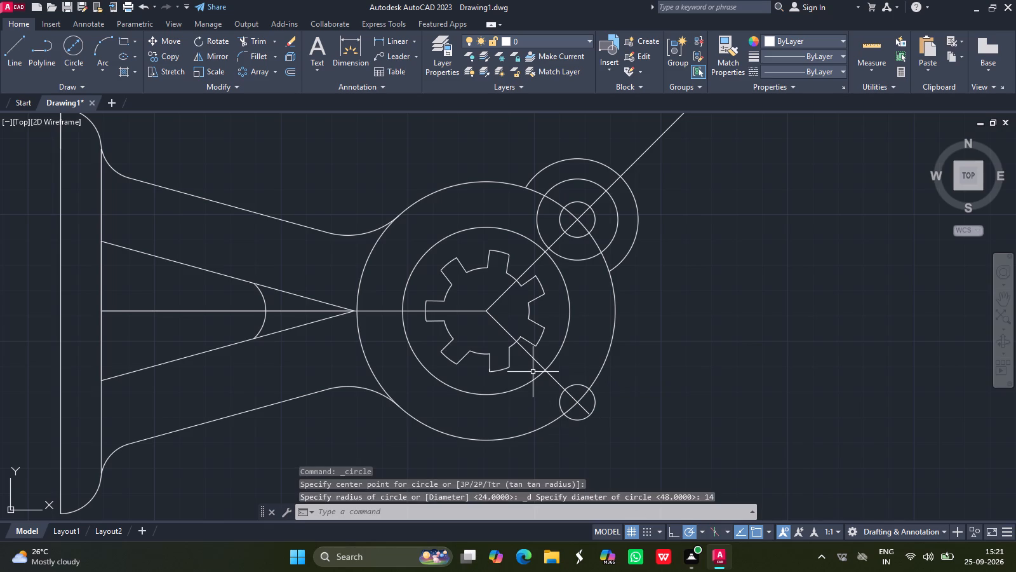
{"action": "left_click", "coordinate": [76, 43]}
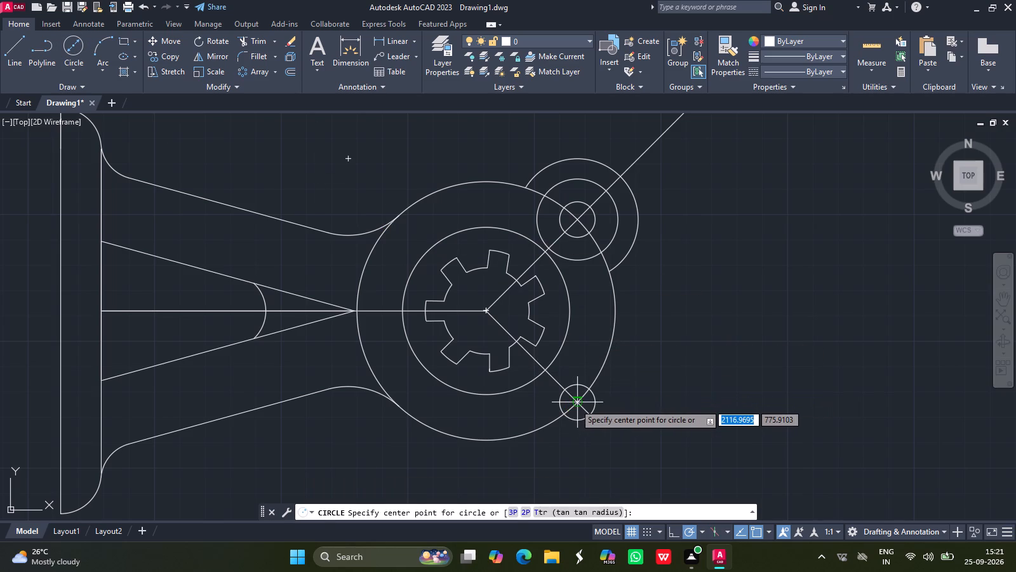
{"action": "left_click_drag", "start_coordinate": [575, 404], "coordinate": [527, 383]}
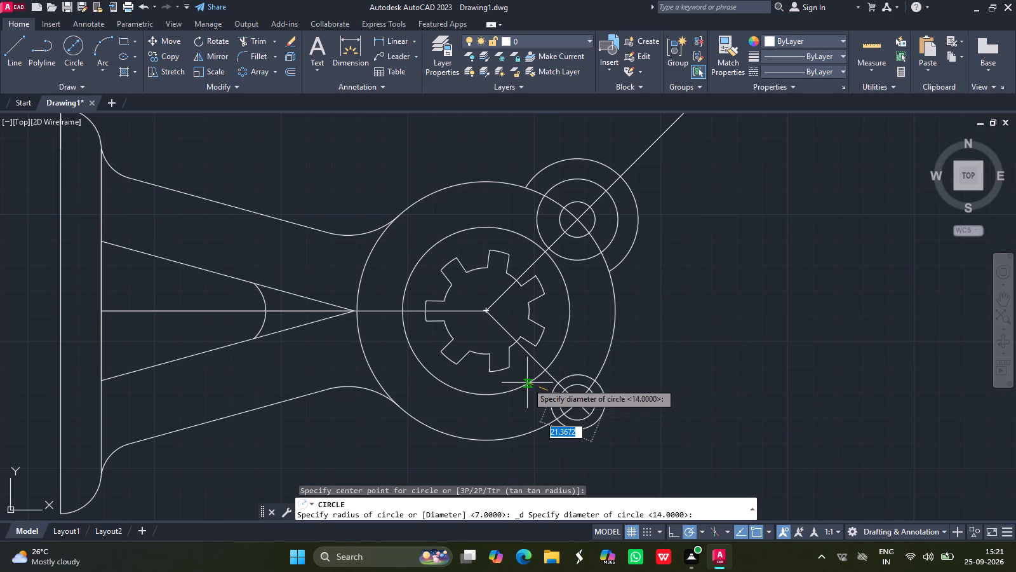
{"action": "type", "text": "32"}
{"action": "key", "text": "Return"}
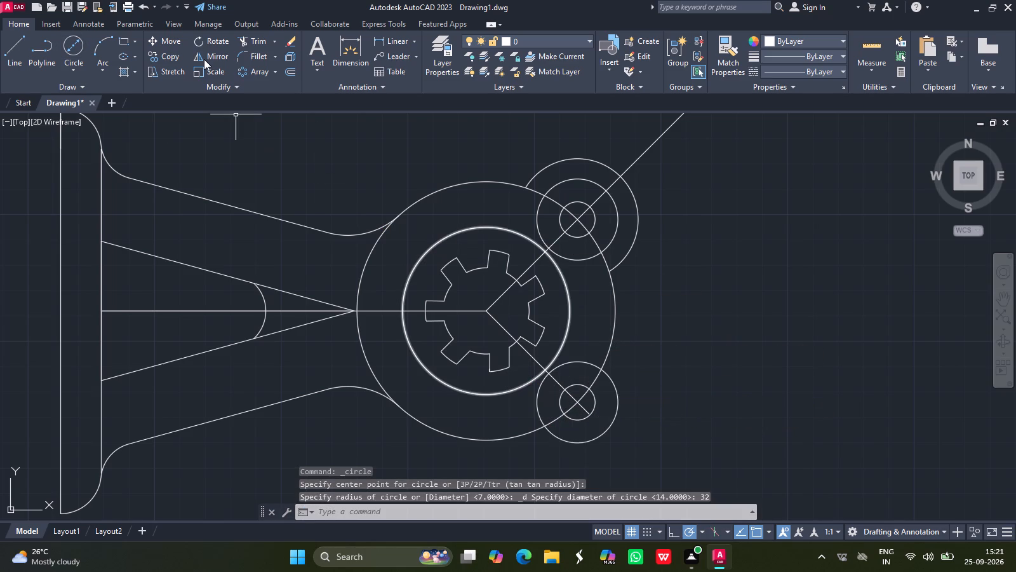
{"action": "left_click", "coordinate": [76, 41]}
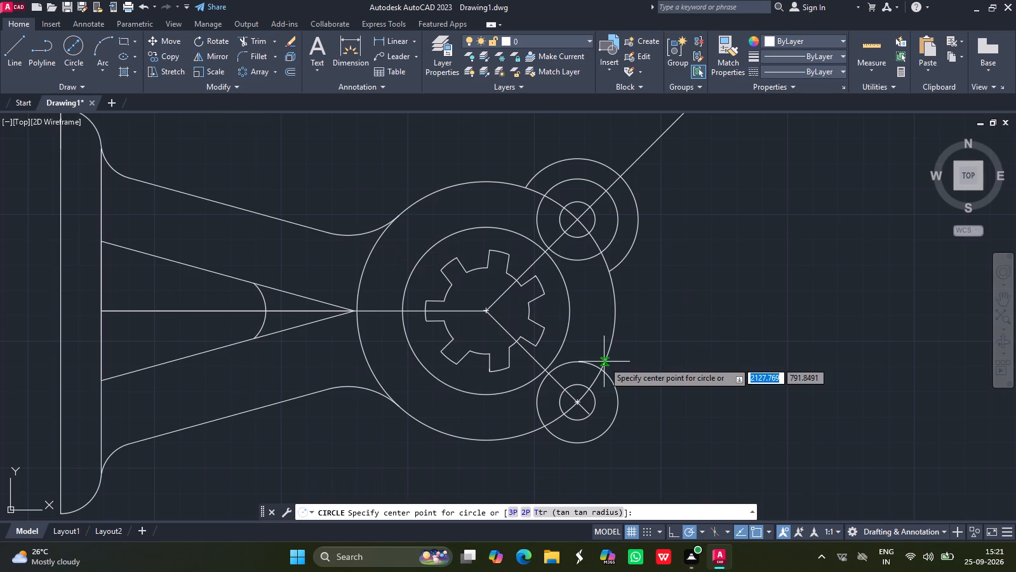
{"action": "left_click_drag", "start_coordinate": [577, 404], "coordinate": [504, 350]}
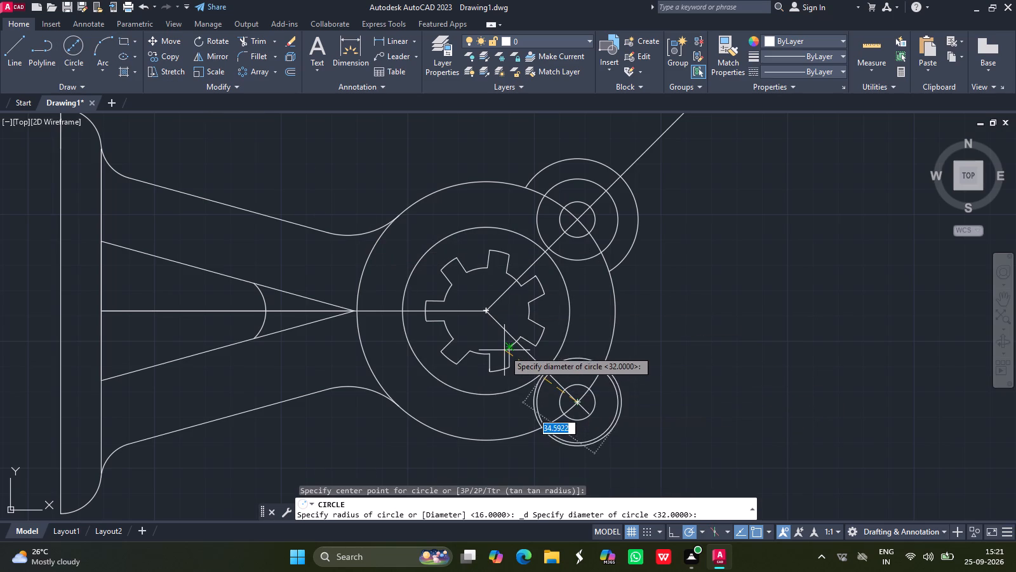
{"action": "type", "text": "48"}
{"action": "key", "text": "Return"}
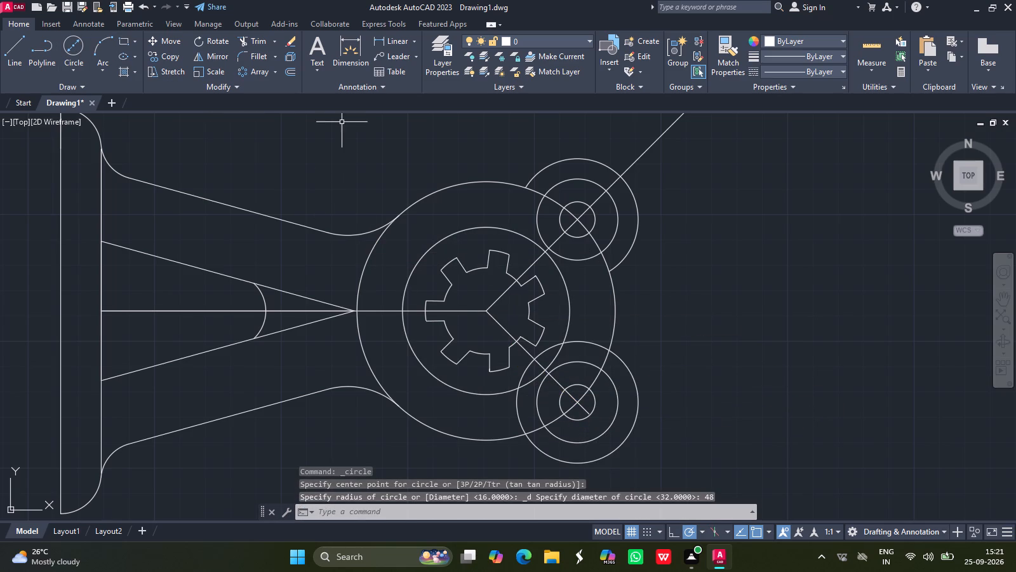
Trim away the part of the lower lug's 48-diameter circle lying inside the hub's outer circle.
{"action": "left_click", "coordinate": [248, 40]}
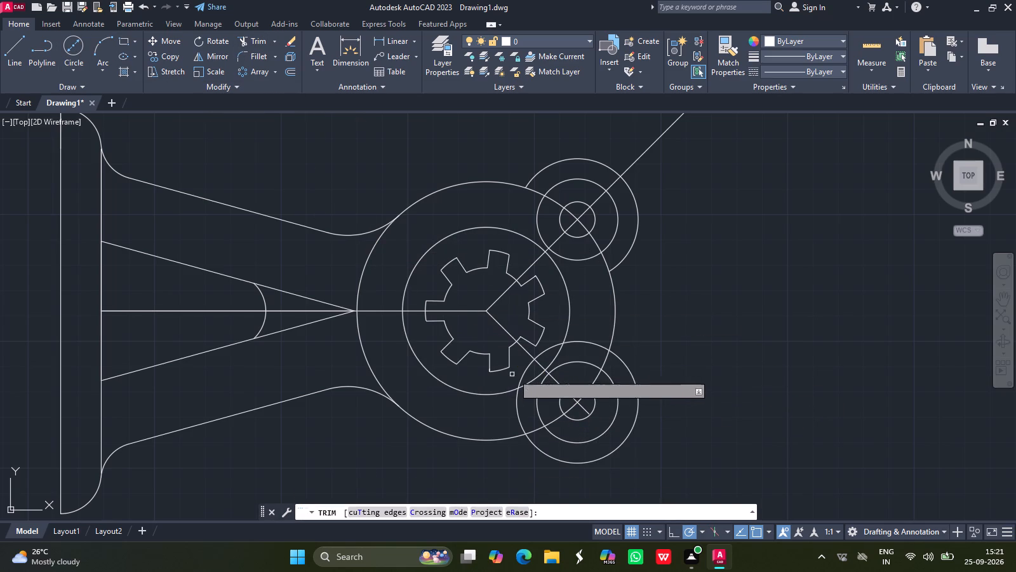
{"action": "left_click", "coordinate": [529, 368]}
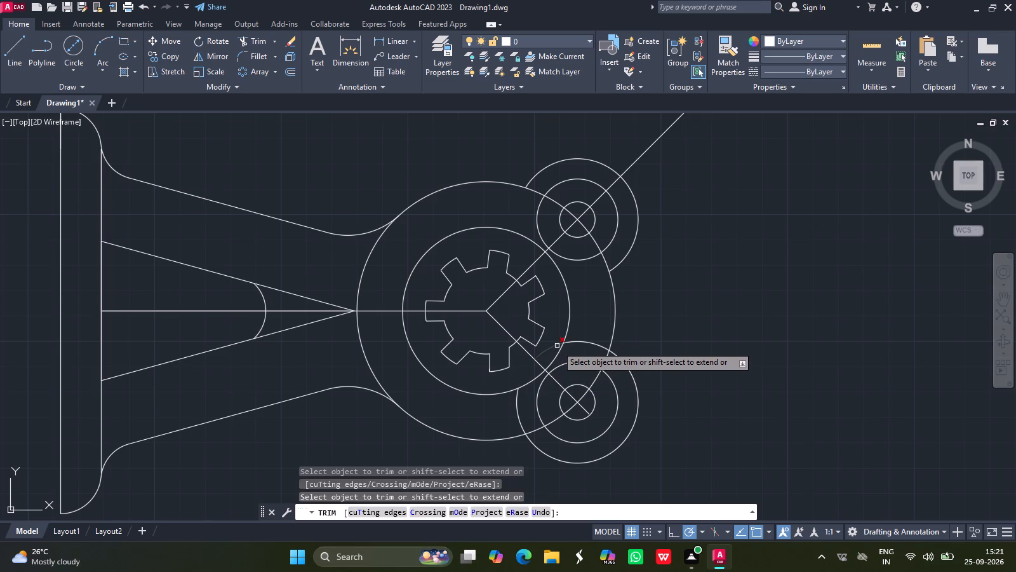
{"action": "left_click", "coordinate": [557, 346]}
{"action": "left_click_drag", "start_coordinate": [589, 341], "coordinate": [514, 410]}
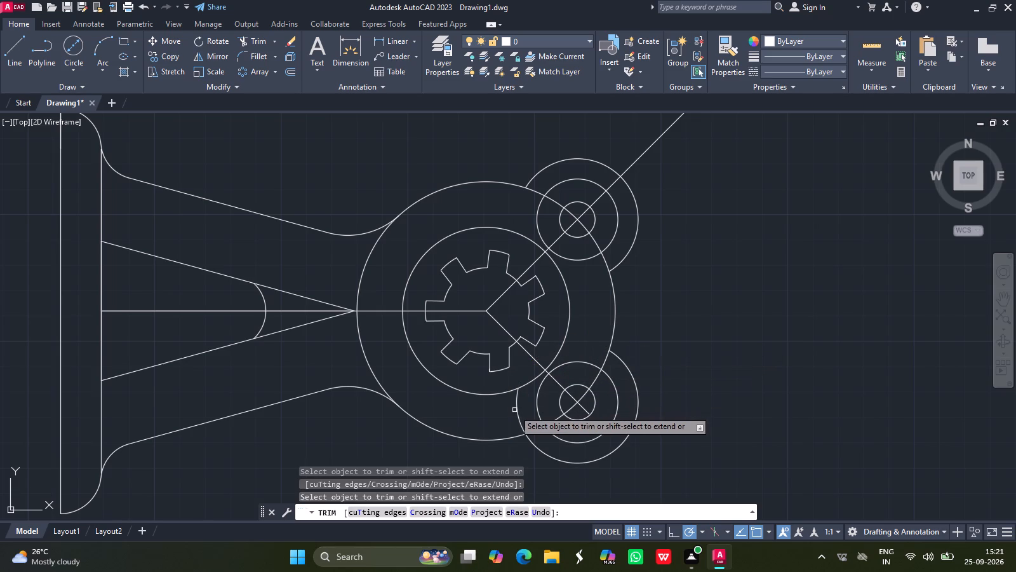
{"action": "left_click_drag", "start_coordinate": [514, 410], "coordinate": [519, 452]}
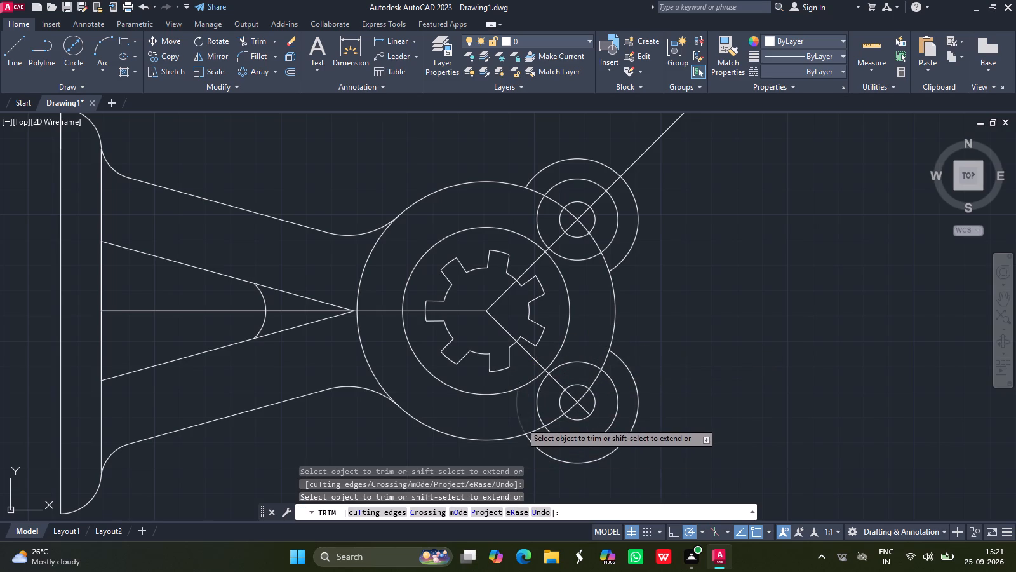
{"action": "left_click", "coordinate": [521, 422]}
{"action": "key", "text": "Return"}
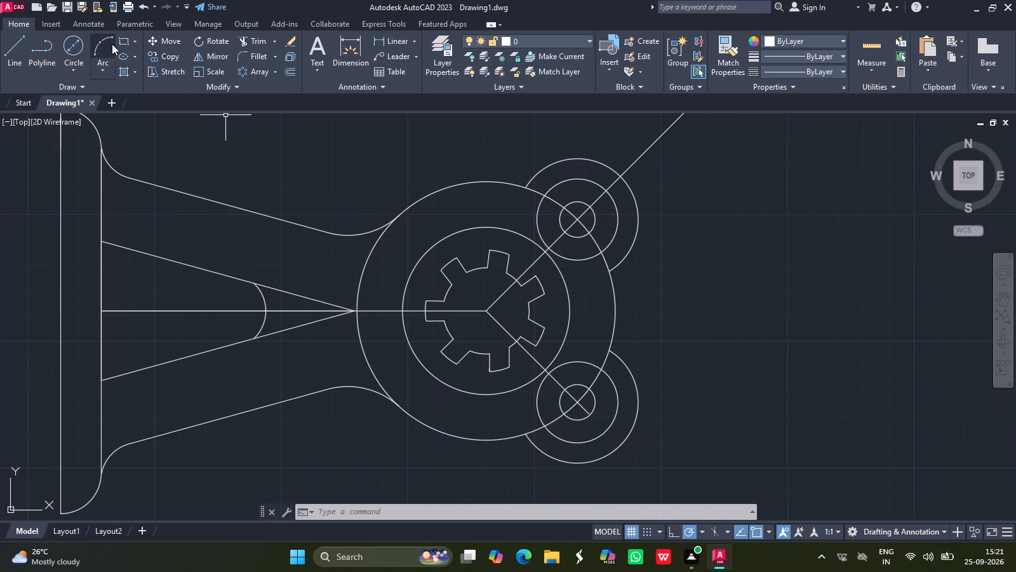
Draw an 8-diameter circle centred where the upper diagonal line crosses the outer side of the upper lug's 32-diameter circle.
{"action": "left_click", "coordinate": [70, 50]}
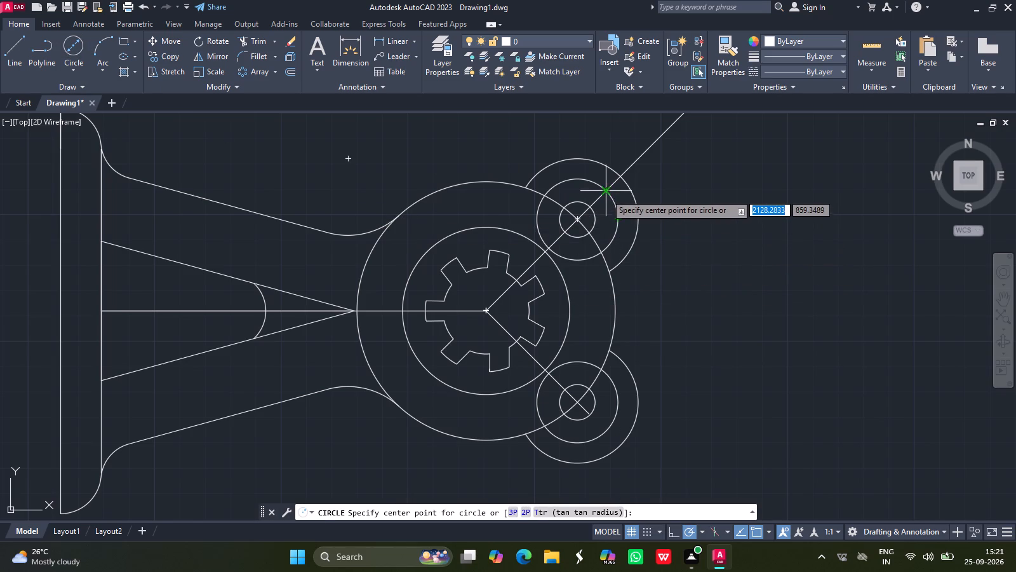
{"action": "left_click_drag", "start_coordinate": [606, 194], "coordinate": [591, 183]}
{"action": "key", "text": "8"}
{"action": "key", "text": "Return"}
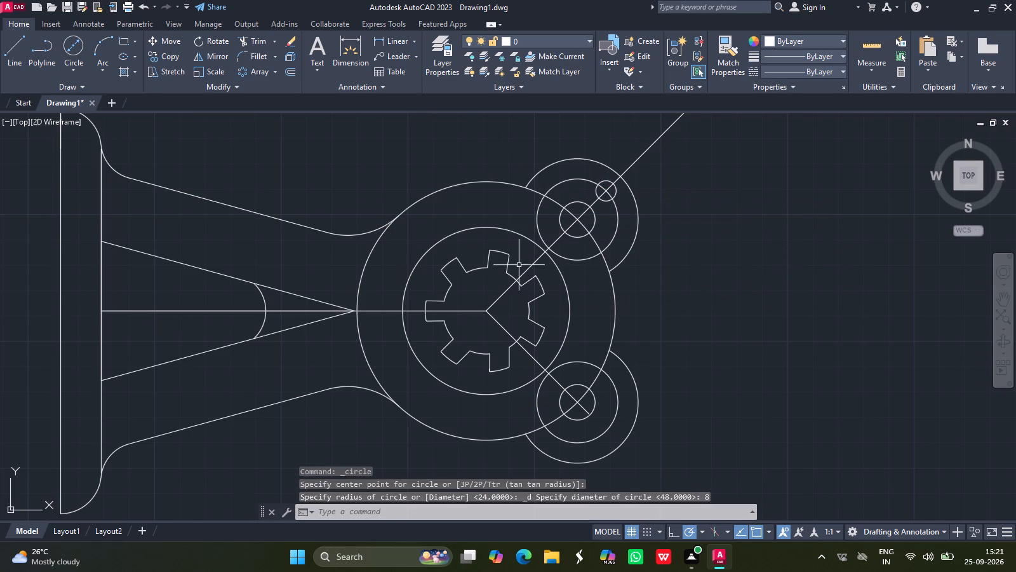
Extend the lower diagonal line outward through the lower lug's circles to its 48-diameter outer arc.
{"action": "left_click", "coordinate": [72, 43]}
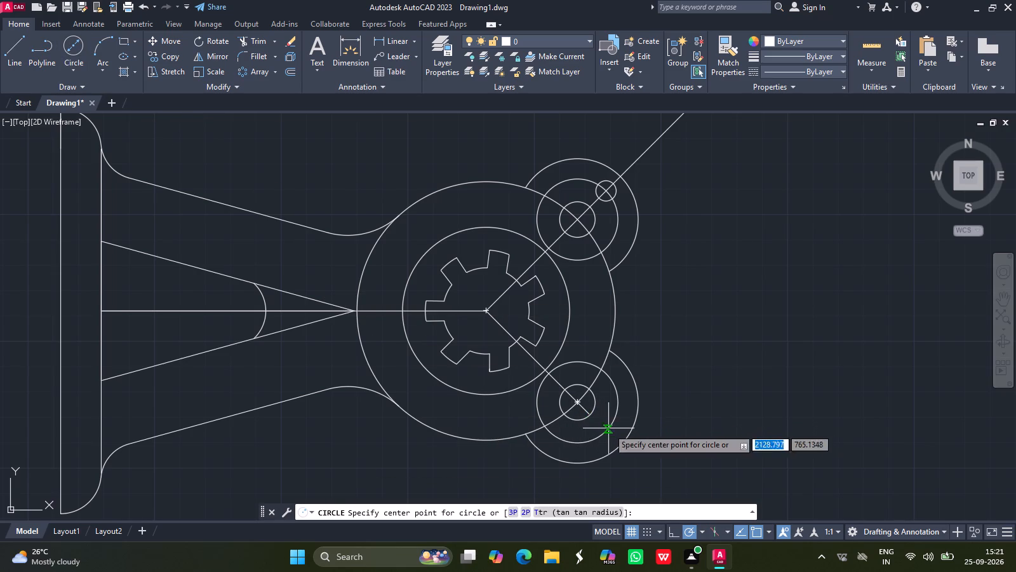
{"action": "key", "text": "Escape"}
{"action": "type", "text": "ext"}
{"action": "left_click", "coordinate": [725, 461]}
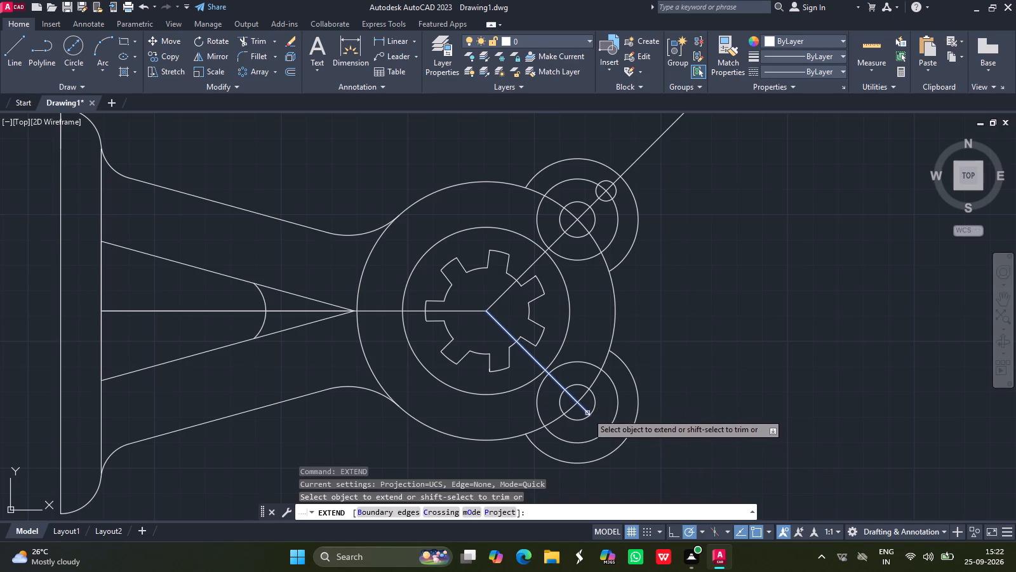
{"action": "left_click_drag", "start_coordinate": [581, 407], "coordinate": [589, 414]}
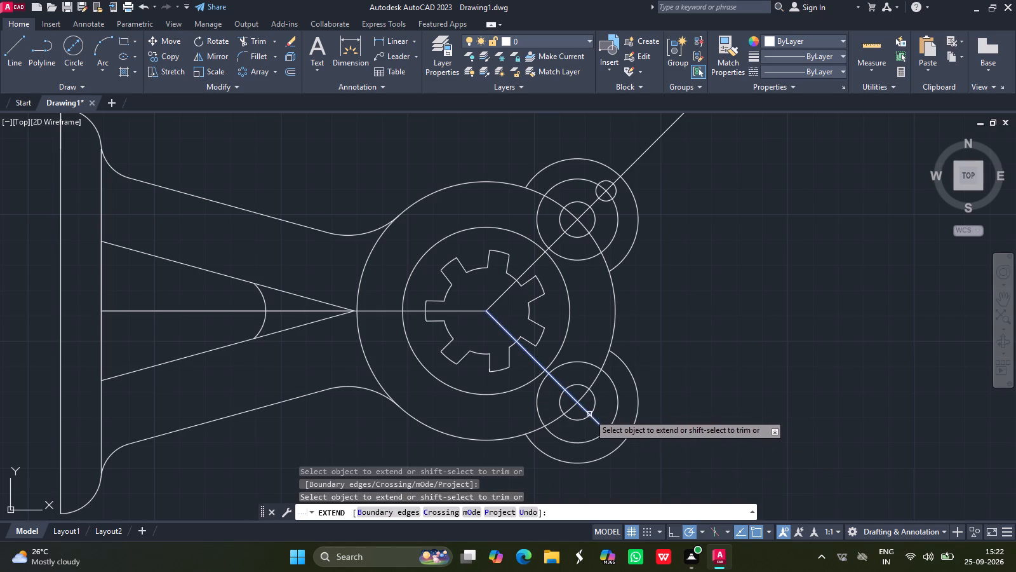
{"action": "left_click_drag", "start_coordinate": [589, 414], "coordinate": [586, 412]}
{"action": "left_click", "coordinate": [586, 412]}
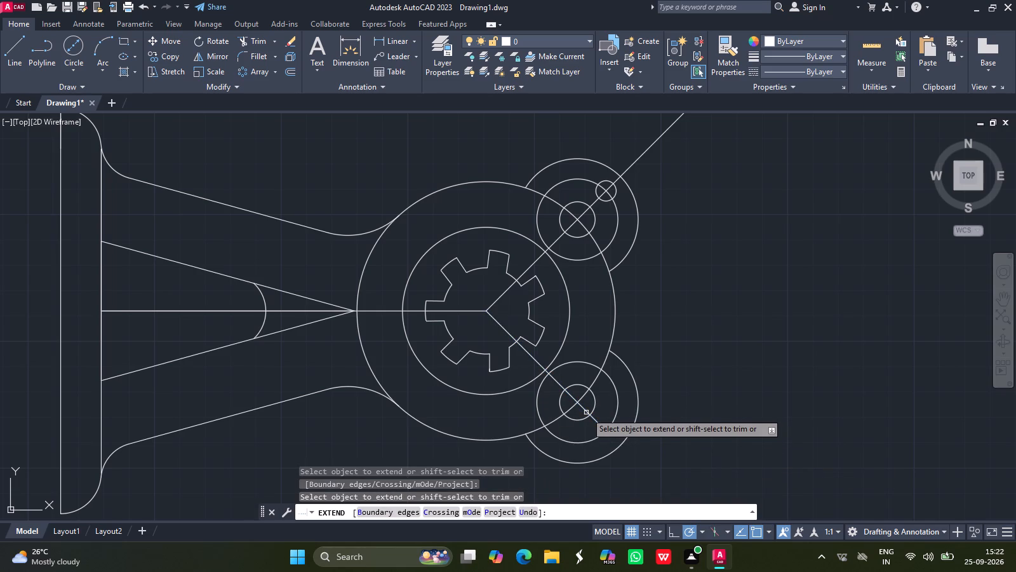
{"action": "left_click", "coordinate": [599, 423]}
{"action": "key", "text": "Return"}
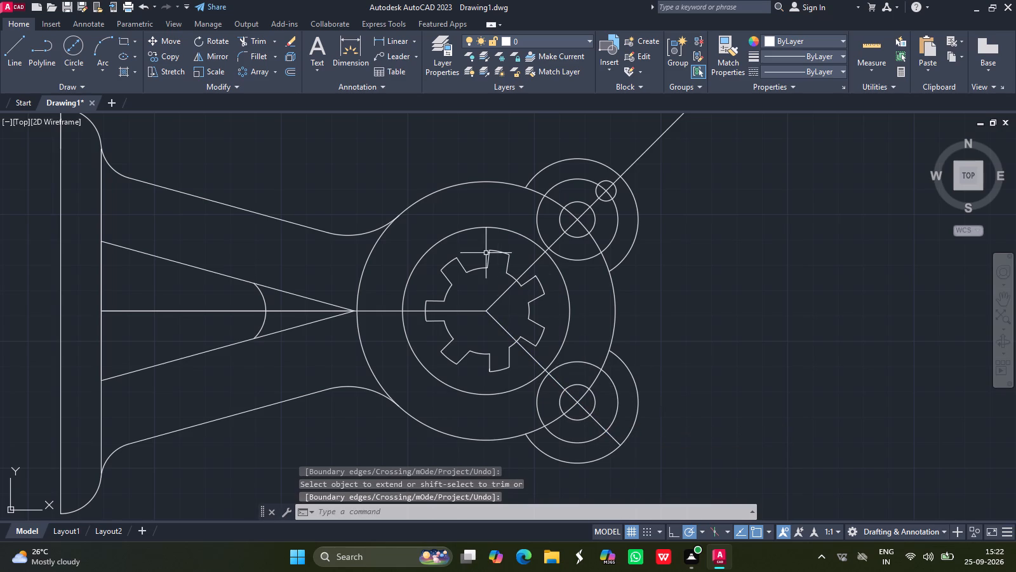
Draw an 8-diameter circle centred where the extended lower diagonal line crosses the lower lug's 32-diameter circle.
{"action": "left_click", "coordinate": [71, 41]}
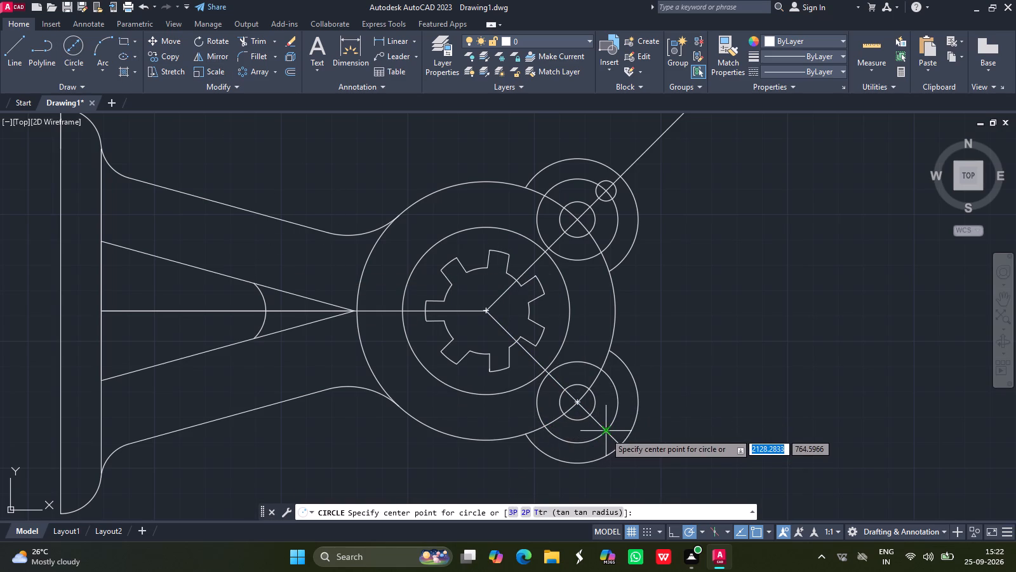
{"action": "left_click_drag", "start_coordinate": [605, 433], "coordinate": [584, 416]}
{"action": "key", "text": "8"}
{"action": "key", "text": "Return"}
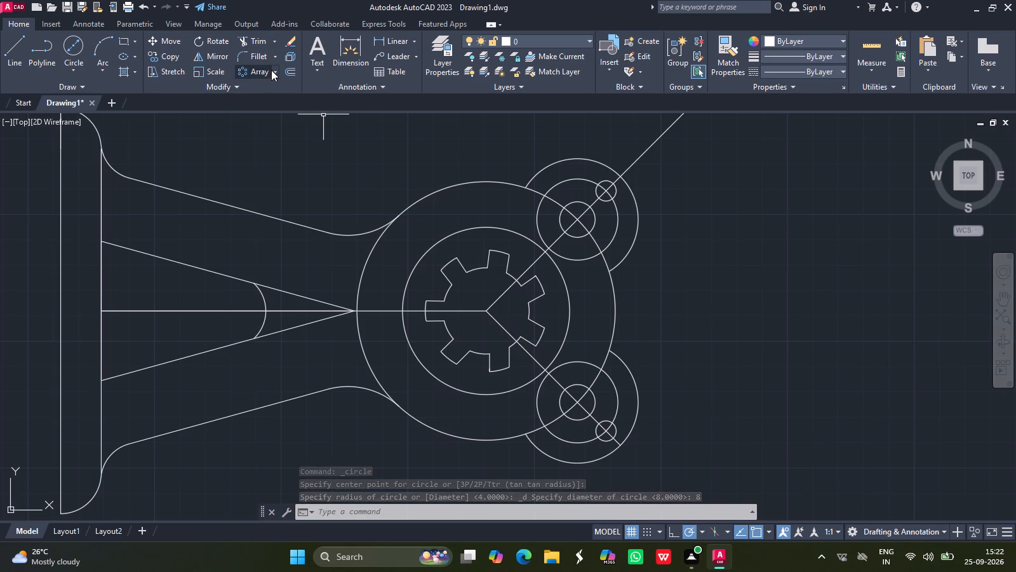
Polar-array the upper lug's 8-diameter circle around the lug's centre with 3 items over 360°.
{"action": "left_click", "coordinate": [239, 72]}
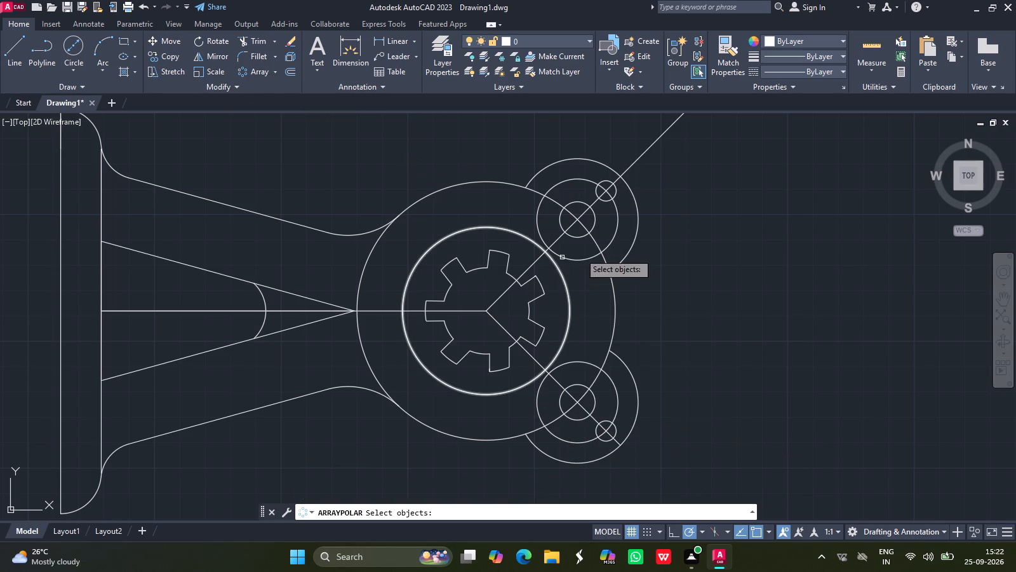
{"action": "left_click", "coordinate": [614, 193]}
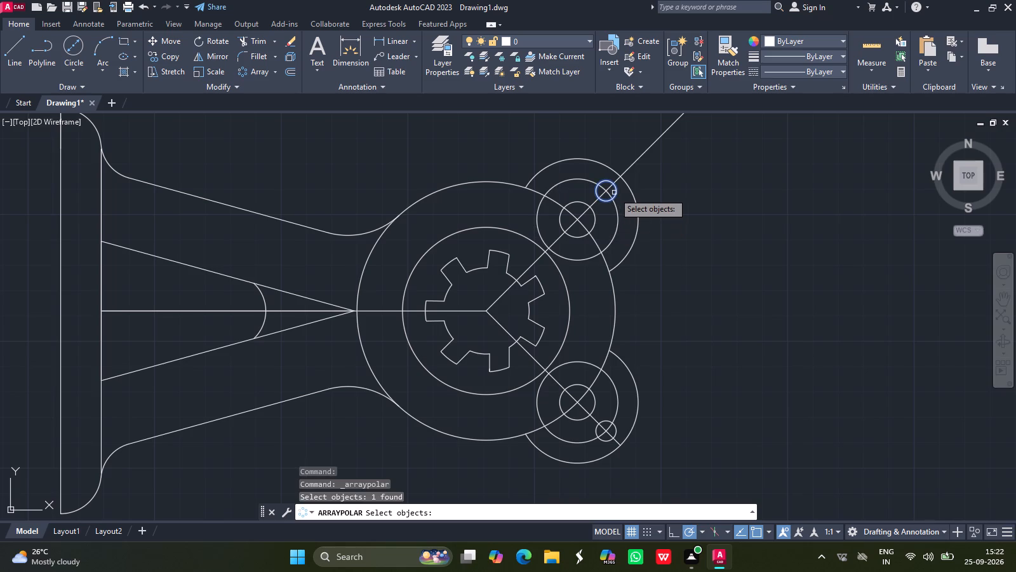
{"action": "key", "text": "Return"}
{"action": "left_click", "coordinate": [579, 220]}
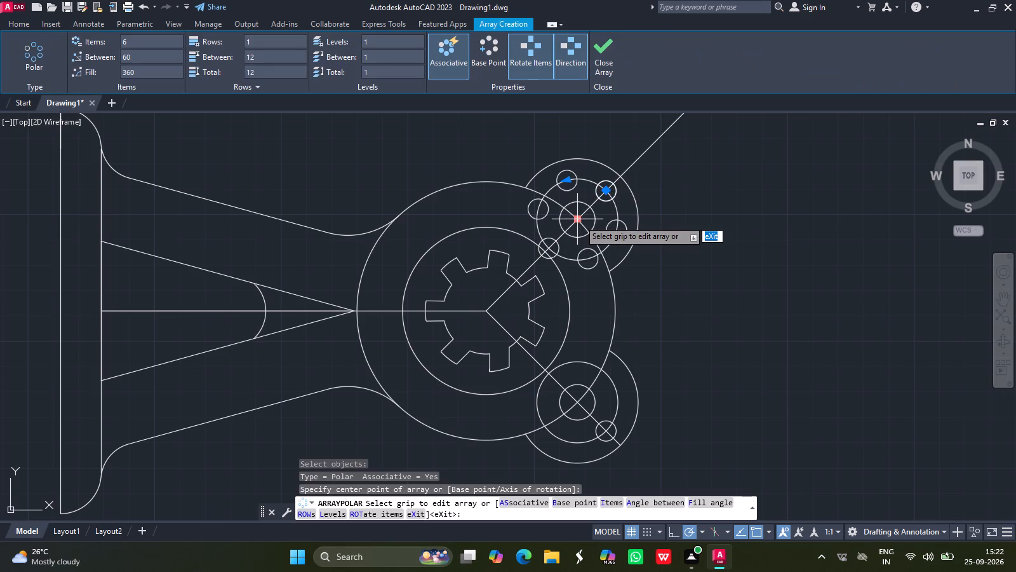
{"action": "left_click", "coordinate": [131, 38]}
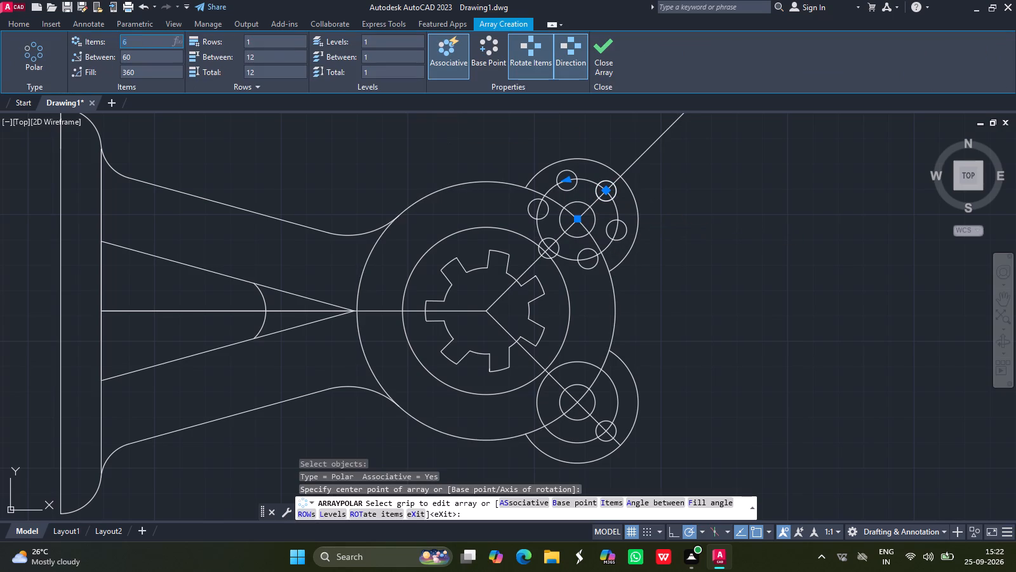
{"action": "key", "text": "BackSpace"}
{"action": "key", "text": "3"}
{"action": "key", "text": "Return"}
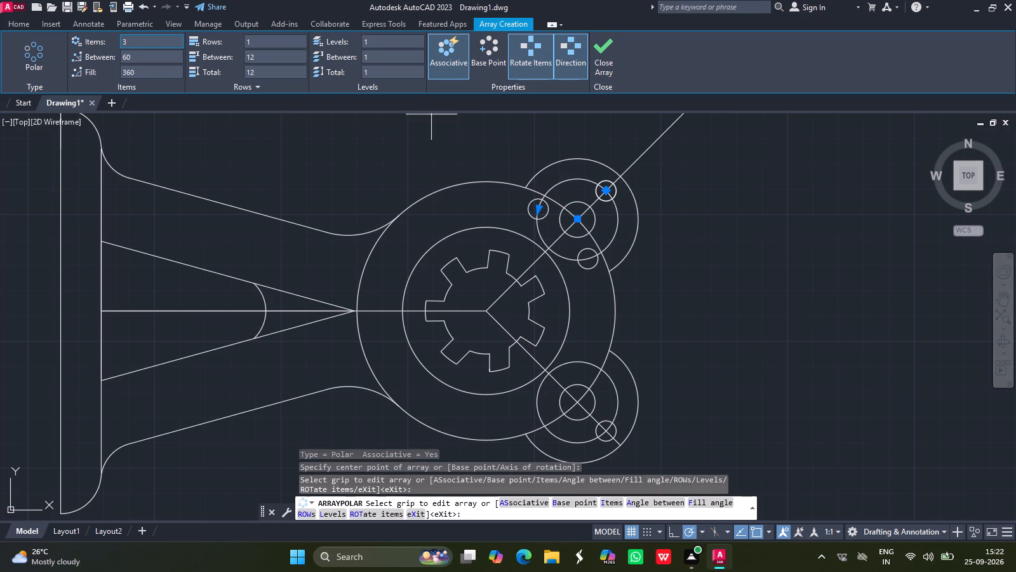
{"action": "key", "text": "Escape"}
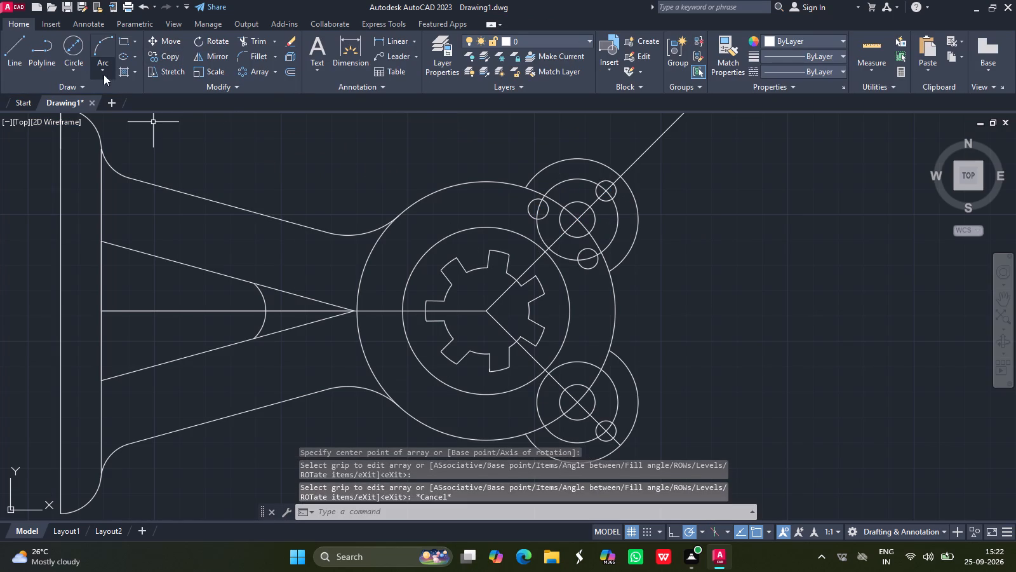
Polar-array the lower lug's 8-diameter circle around the lug's centre with 3 items over 360°.
{"action": "left_click", "coordinate": [252, 69]}
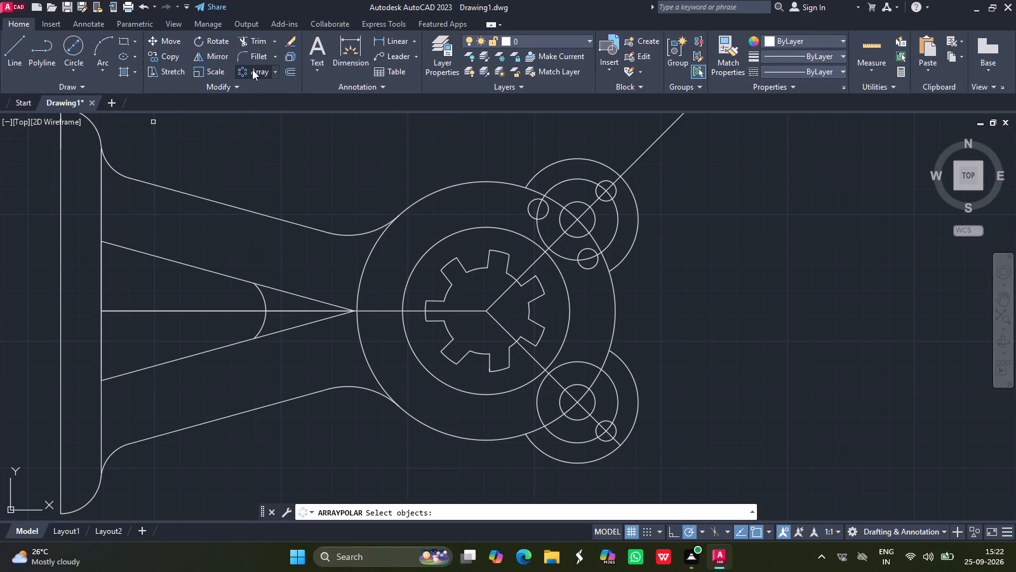
{"action": "left_click", "coordinate": [606, 419]}
{"action": "key", "text": "Return"}
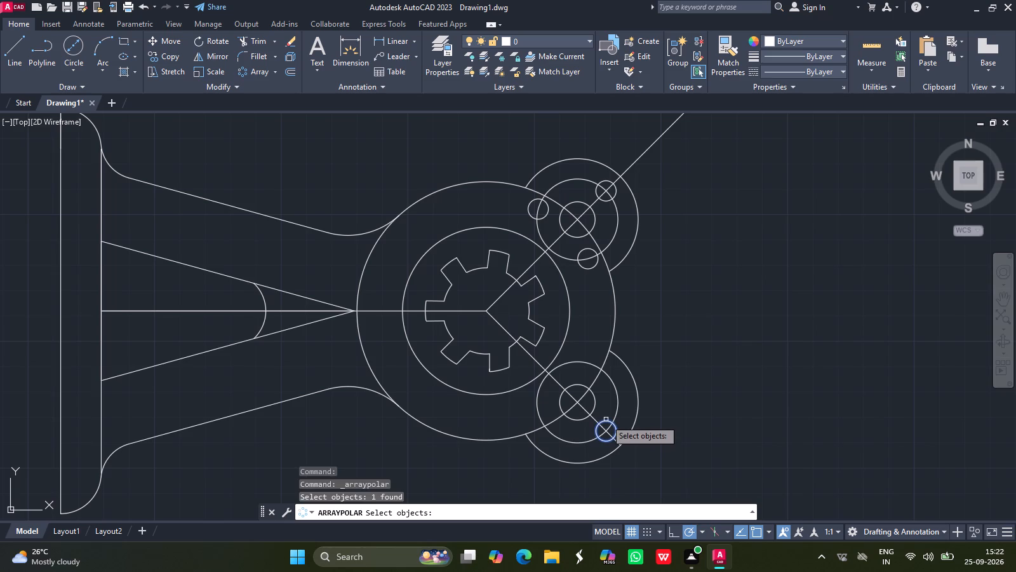
{"action": "left_click_drag", "start_coordinate": [577, 404], "coordinate": [570, 398]}
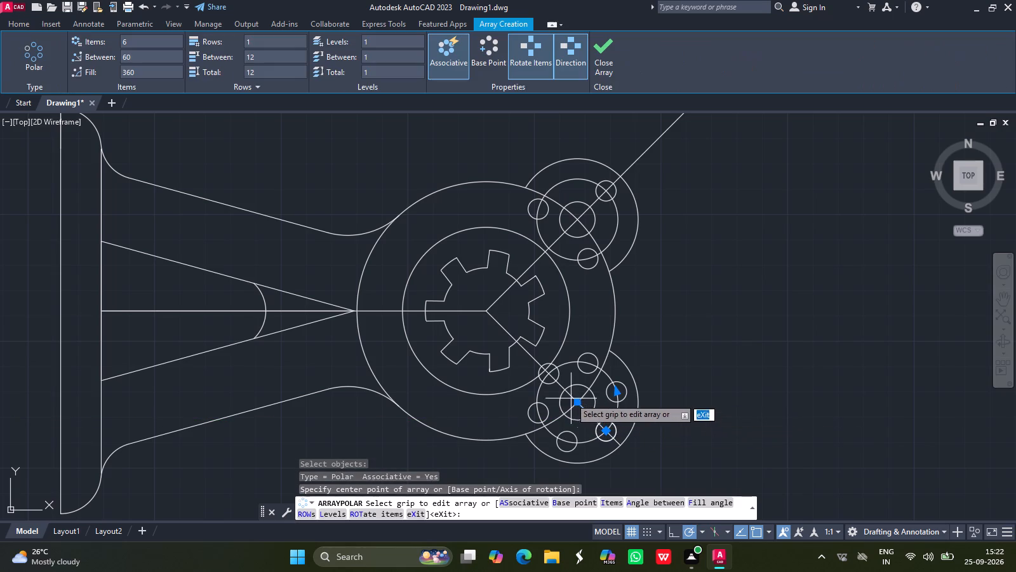
{"action": "left_click_drag", "start_coordinate": [570, 398], "coordinate": [387, 197]}
{"action": "left_click", "coordinate": [154, 41]}
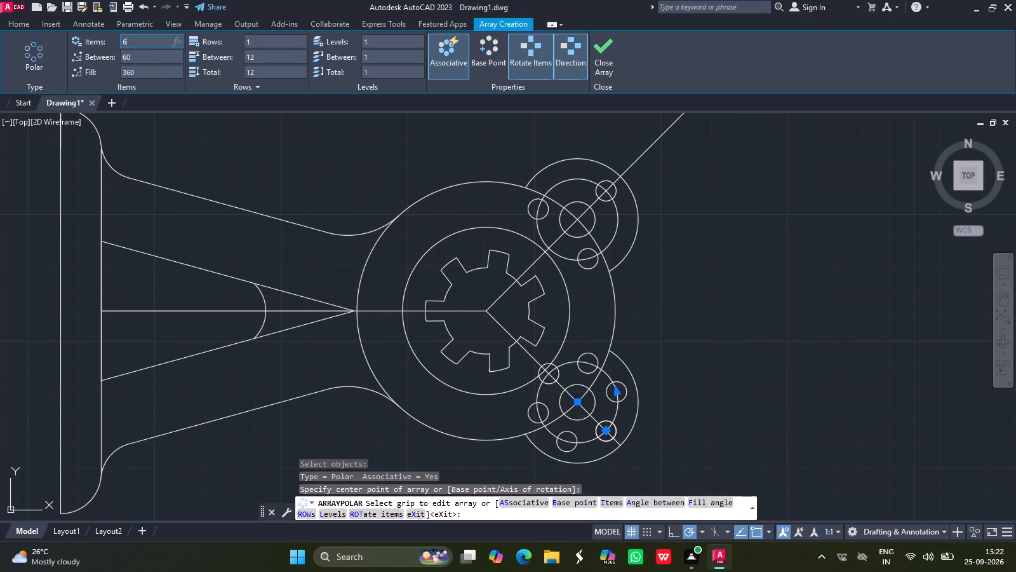
{"action": "key", "text": "BackSpace"}
{"action": "key", "text": "3"}
{"action": "key", "text": "Return"}
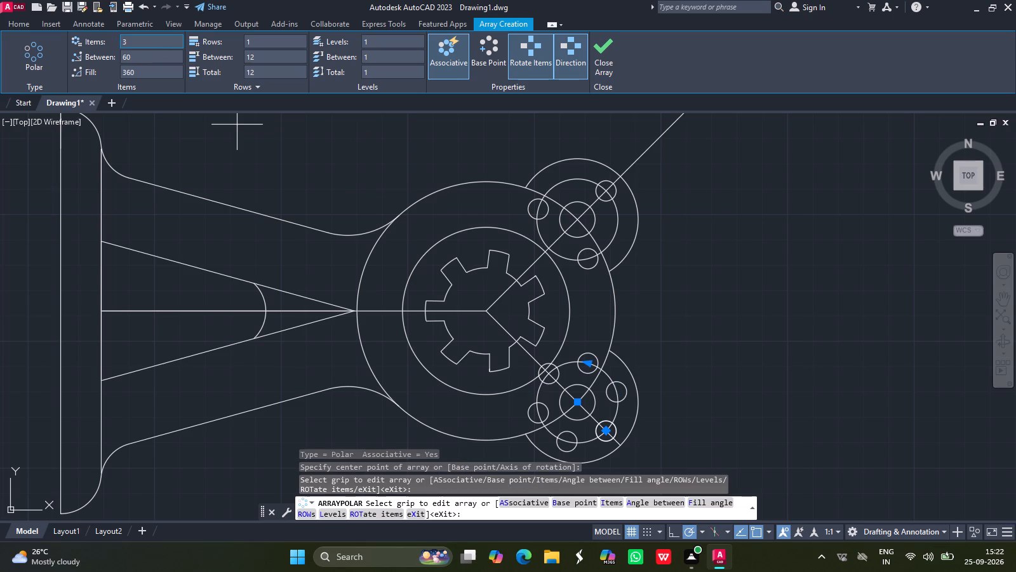
{"action": "key", "text": "Escape"}
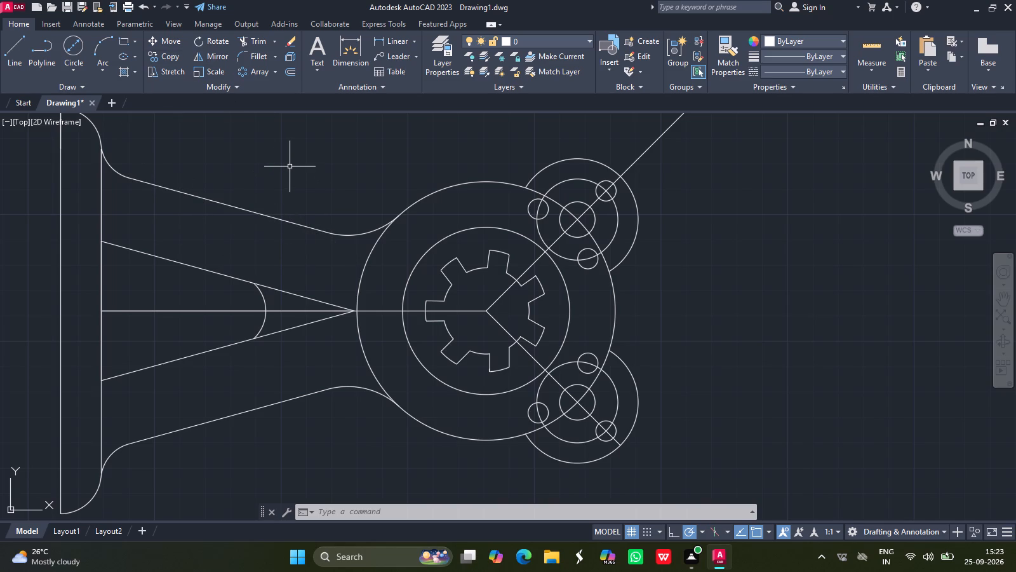
Fillet the facing ends of the upper and lower lugs' outer arcs with a radius of 20.
{"action": "left_click", "coordinate": [257, 56]}
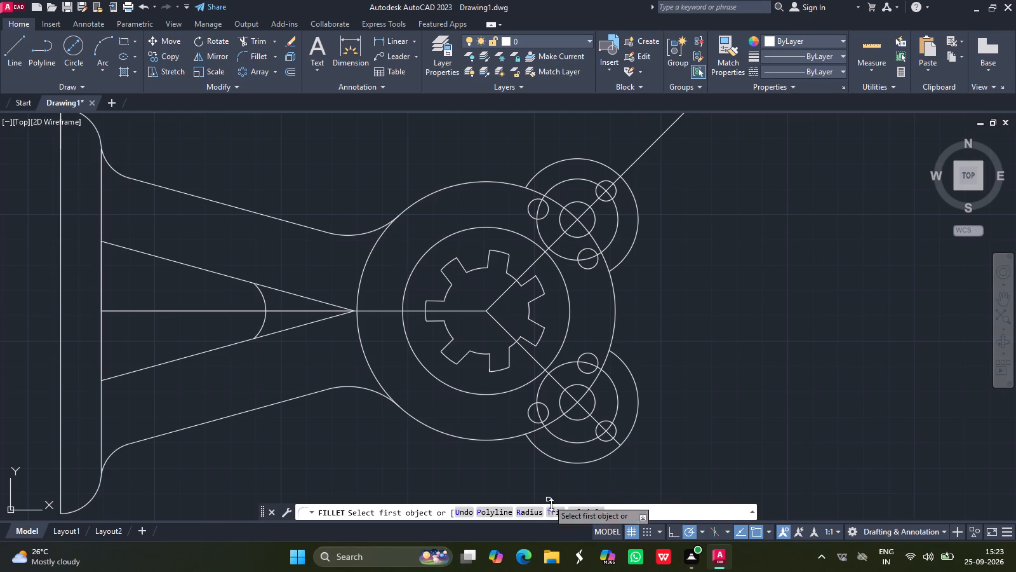
{"action": "left_click", "coordinate": [531, 514]}
{"action": "type", "text": "20"}
{"action": "key", "text": "Return"}
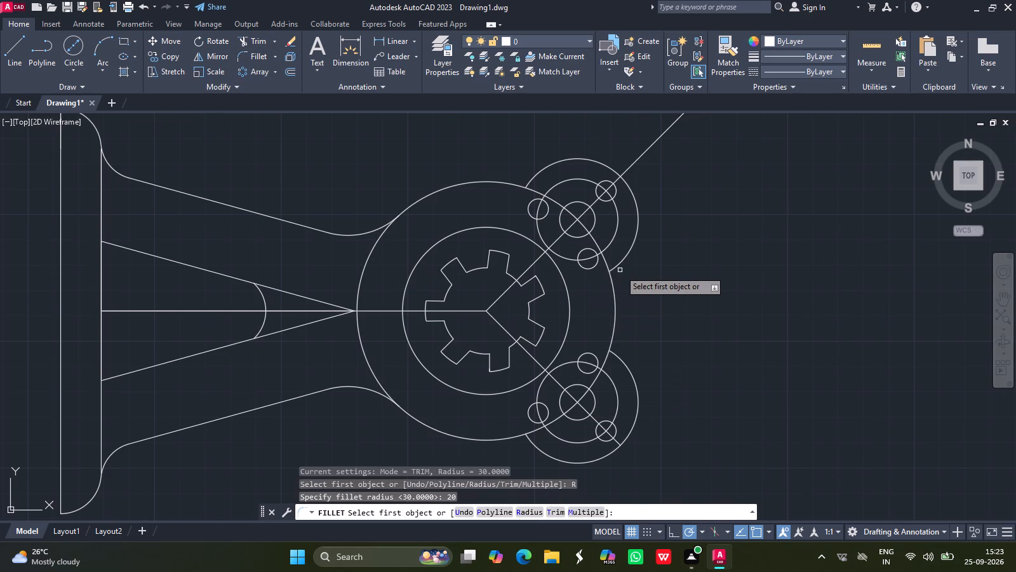
{"action": "left_click_drag", "start_coordinate": [620, 264], "coordinate": [620, 360]}
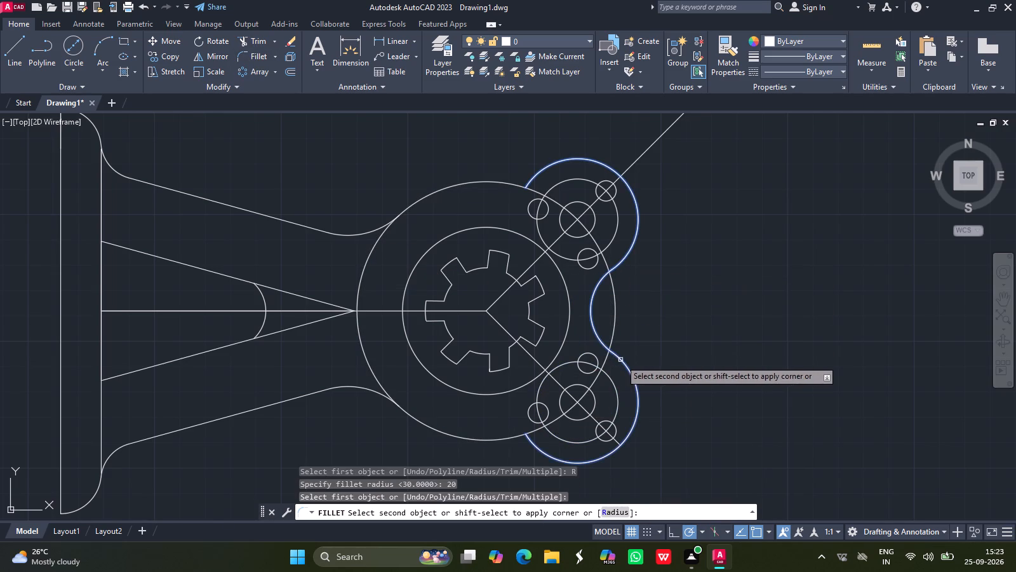
{"action": "left_click_drag", "start_coordinate": [620, 360], "coordinate": [621, 360]}
{"action": "left_click", "coordinate": [621, 360]}
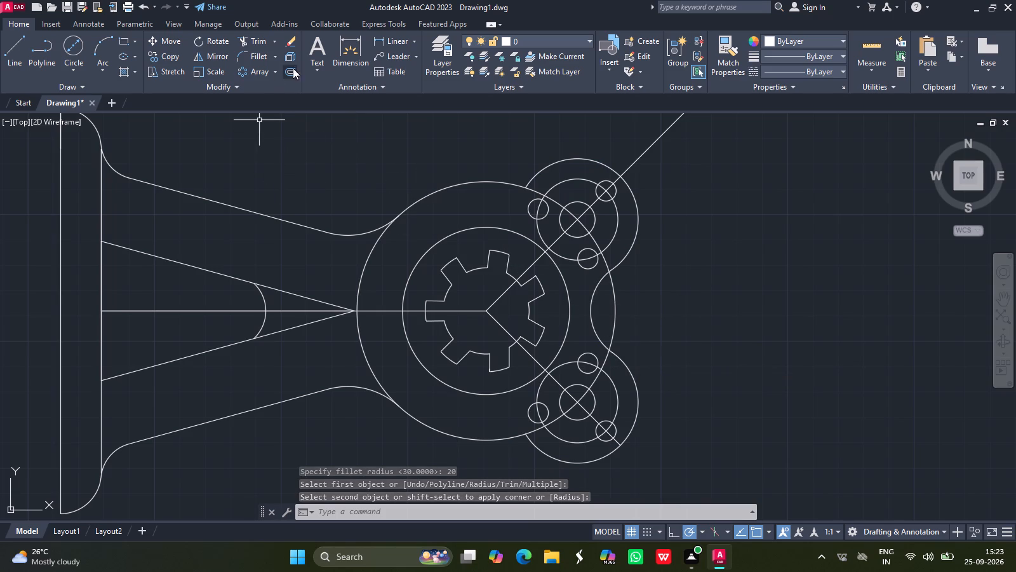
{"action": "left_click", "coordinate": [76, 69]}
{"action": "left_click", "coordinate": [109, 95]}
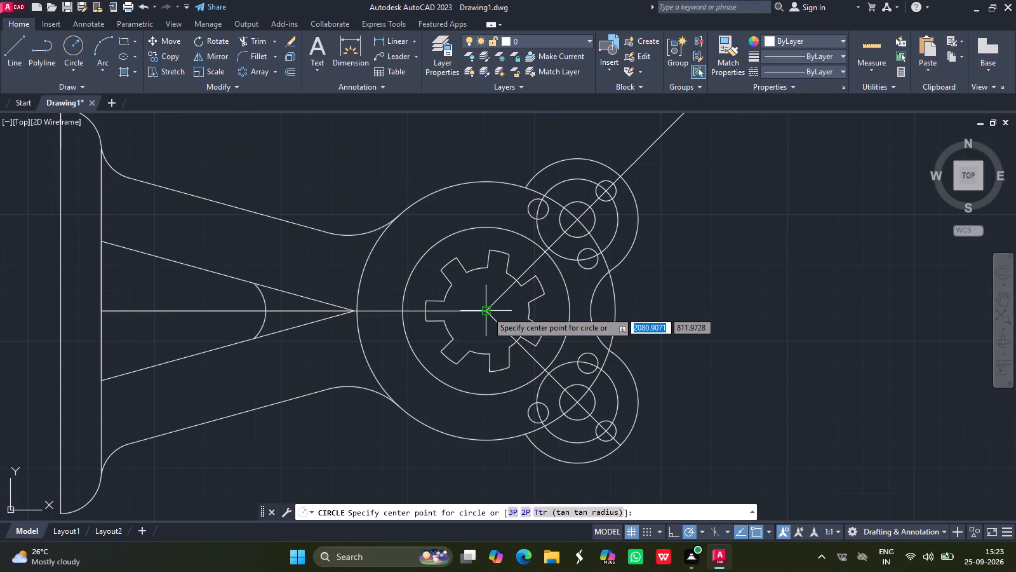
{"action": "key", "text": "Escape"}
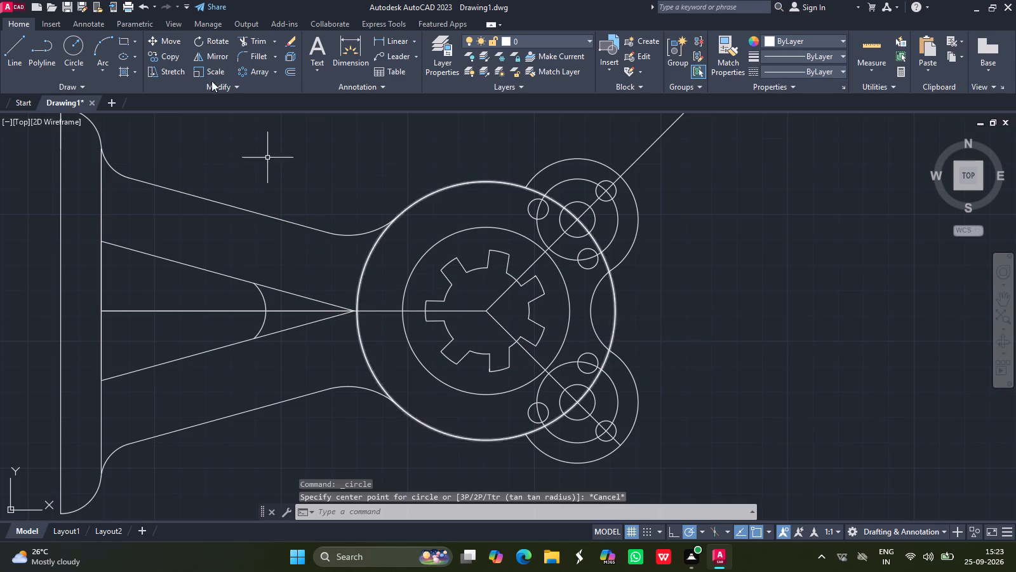
Trim away the segments of the hub's outer circle that lie inside the upper lug.
{"action": "left_click", "coordinate": [251, 39]}
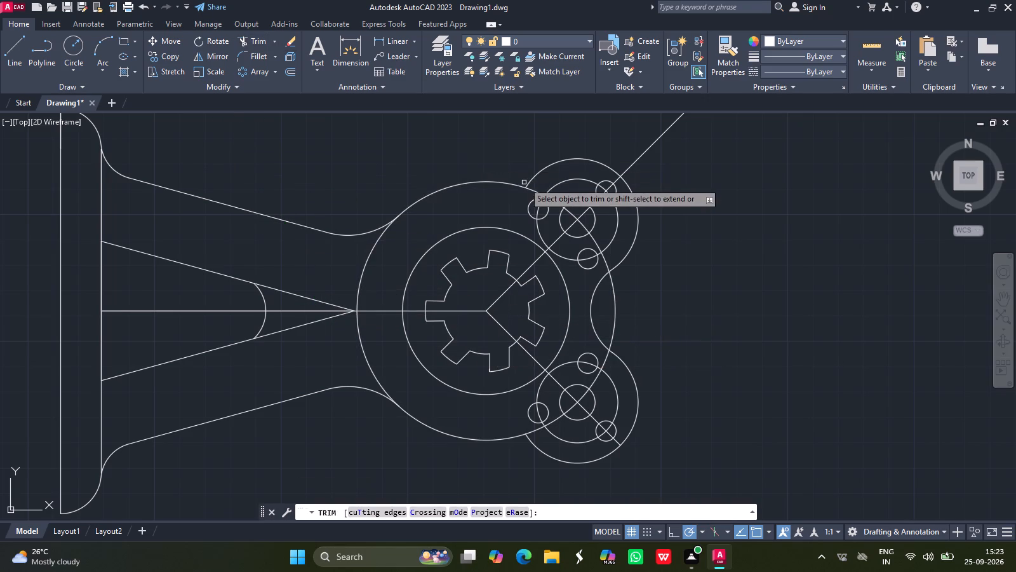
{"action": "left_click", "coordinate": [537, 190]}
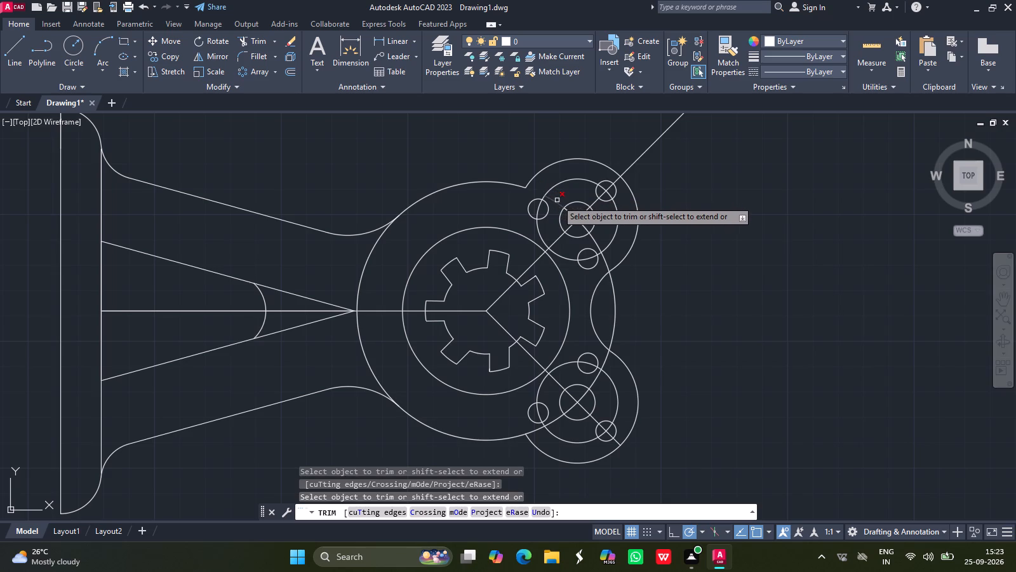
{"action": "left_click", "coordinate": [557, 200]}
{"action": "left_click_drag", "start_coordinate": [575, 214], "coordinate": [586, 226]}
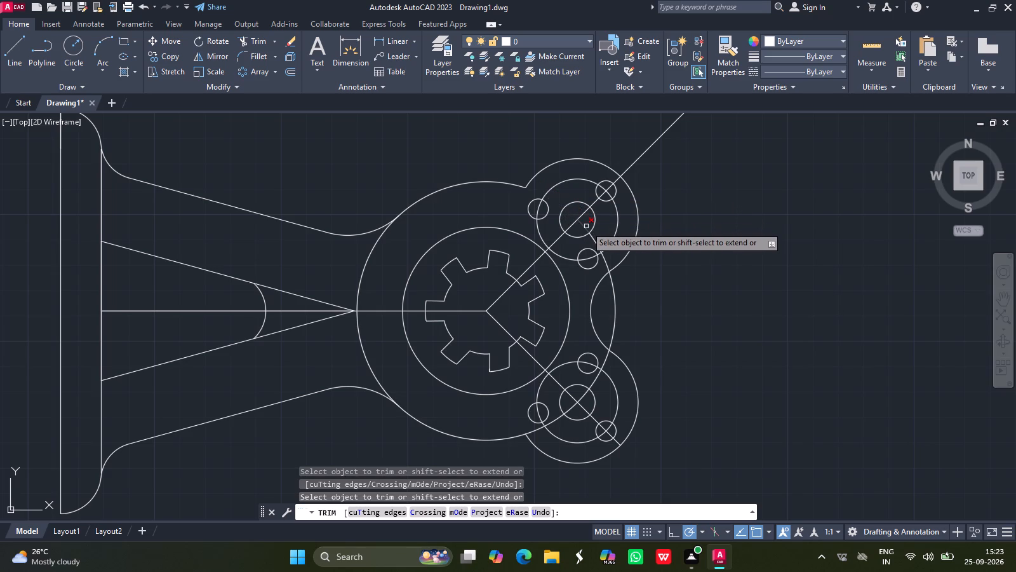
{"action": "left_click_drag", "start_coordinate": [586, 226], "coordinate": [587, 226]}
{"action": "left_click_drag", "start_coordinate": [587, 226], "coordinate": [597, 241]}
{"action": "left_click_drag", "start_coordinate": [597, 241], "coordinate": [603, 258]}
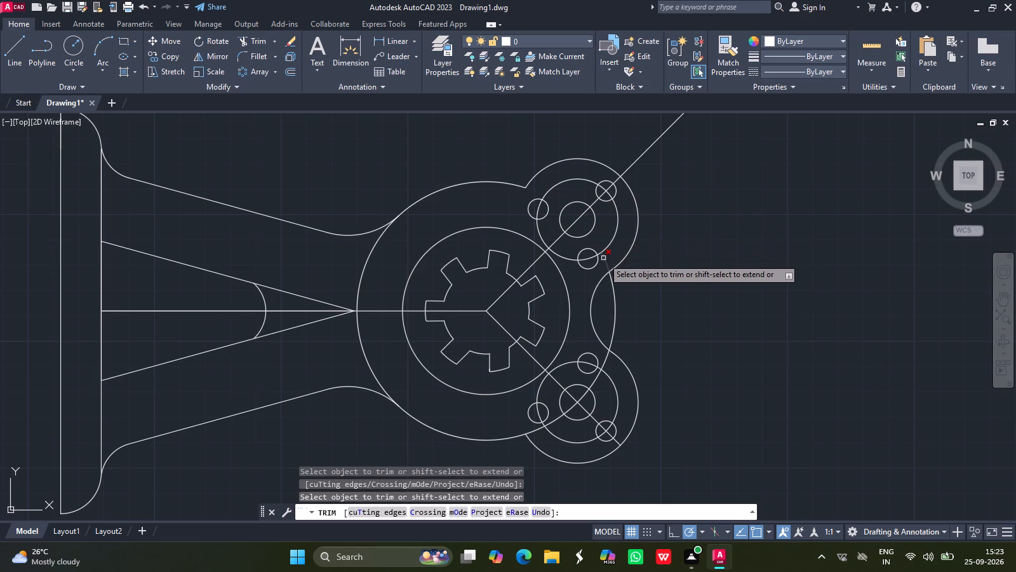
{"action": "left_click_drag", "start_coordinate": [603, 258], "coordinate": [605, 259]}
{"action": "left_click_drag", "start_coordinate": [605, 259], "coordinate": [612, 283]}
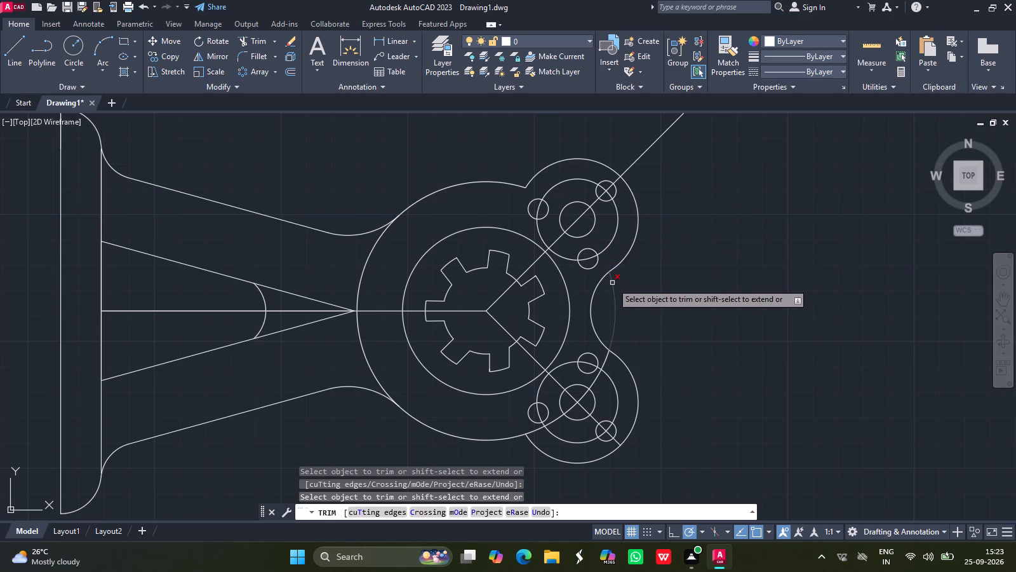
Trim away the hub's outer circle between the lugs beyond the fillet and its segments inside the lower lug.
{"action": "left_click_drag", "start_coordinate": [612, 283], "coordinate": [606, 360]}
{"action": "left_click", "coordinate": [606, 360]}
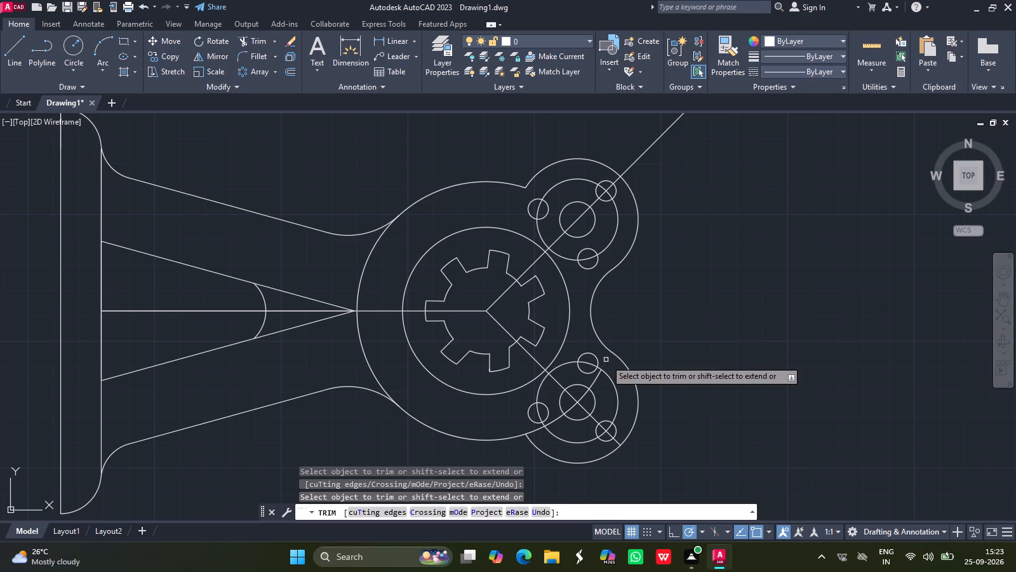
{"action": "left_click_drag", "start_coordinate": [597, 381], "coordinate": [581, 398]}
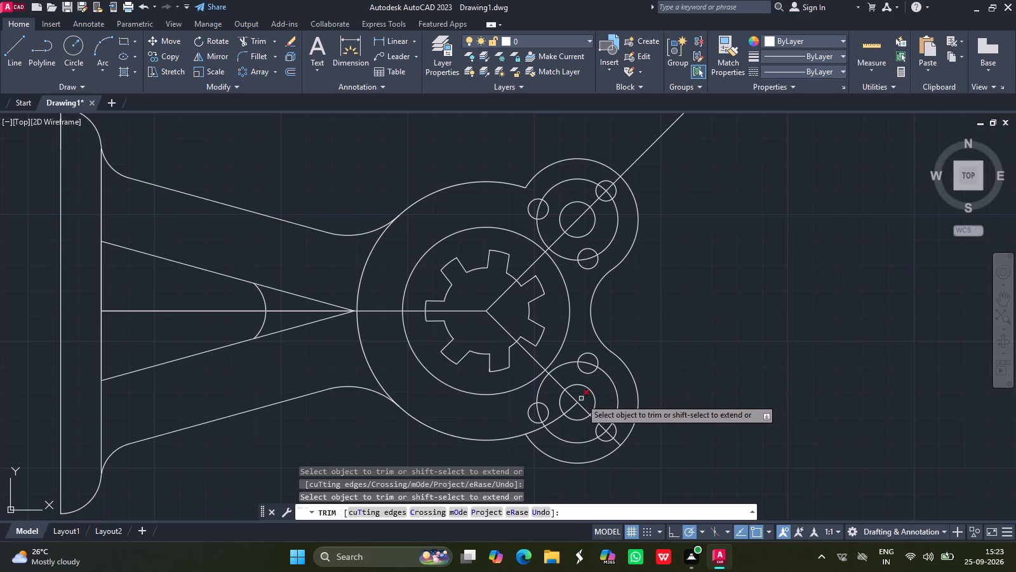
{"action": "left_click_drag", "start_coordinate": [581, 398], "coordinate": [571, 409]}
{"action": "left_click_drag", "start_coordinate": [571, 409], "coordinate": [559, 419]}
{"action": "left_click", "coordinate": [559, 419]}
{"action": "left_click", "coordinate": [536, 430]}
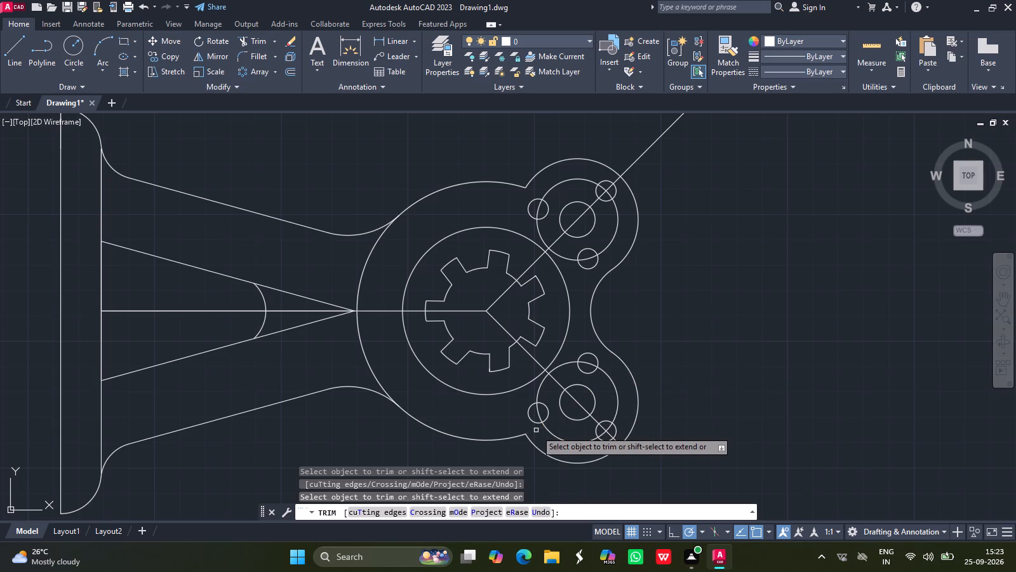
{"action": "key", "text": "Return"}
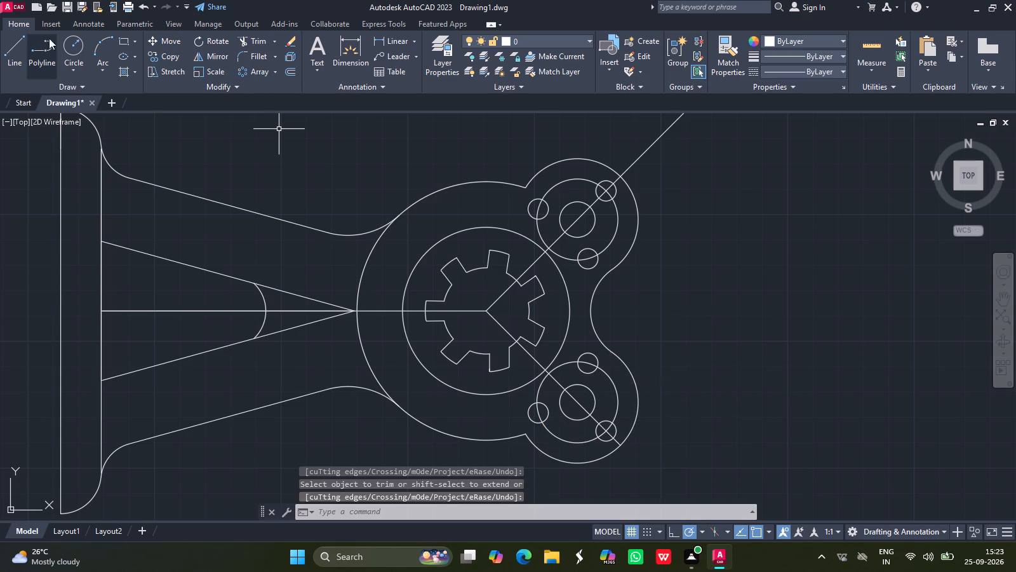
Draw a circle of radius 51 centred on the hub's centre, passing through both lug centres.
{"action": "left_click", "coordinate": [70, 45]}
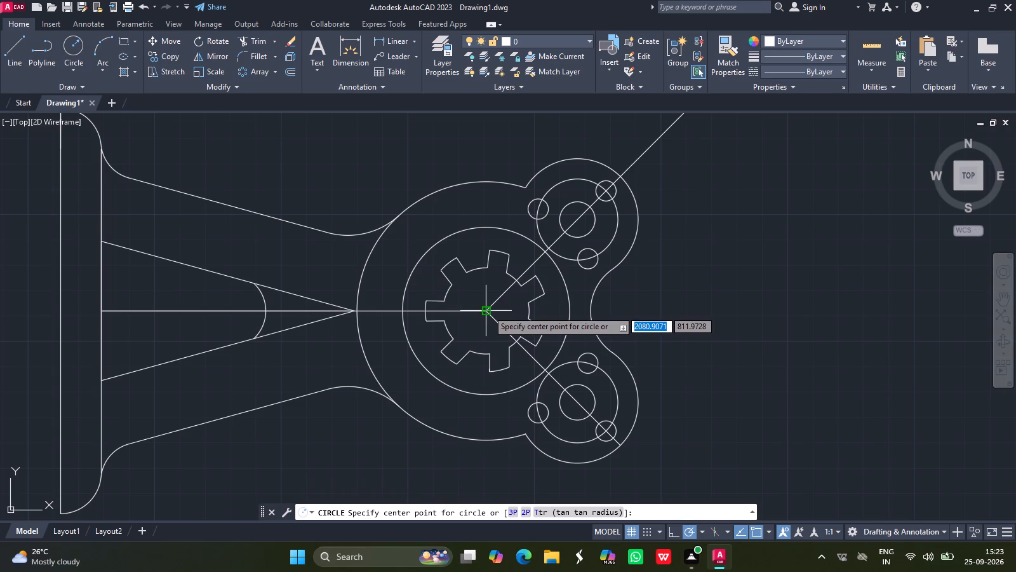
{"action": "left_click_drag", "start_coordinate": [488, 310], "coordinate": [375, 162]}
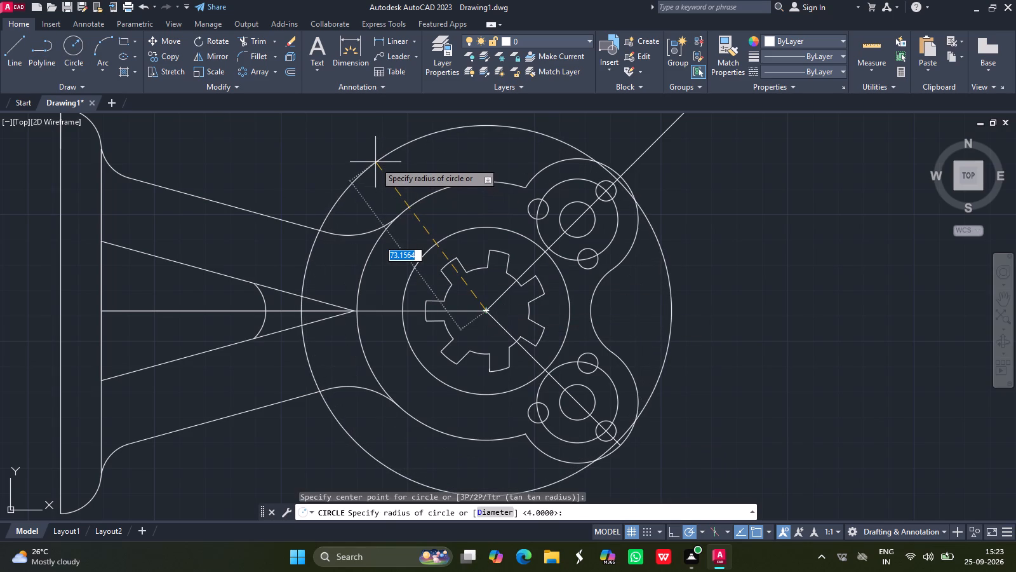
{"action": "type", "text": "10"}
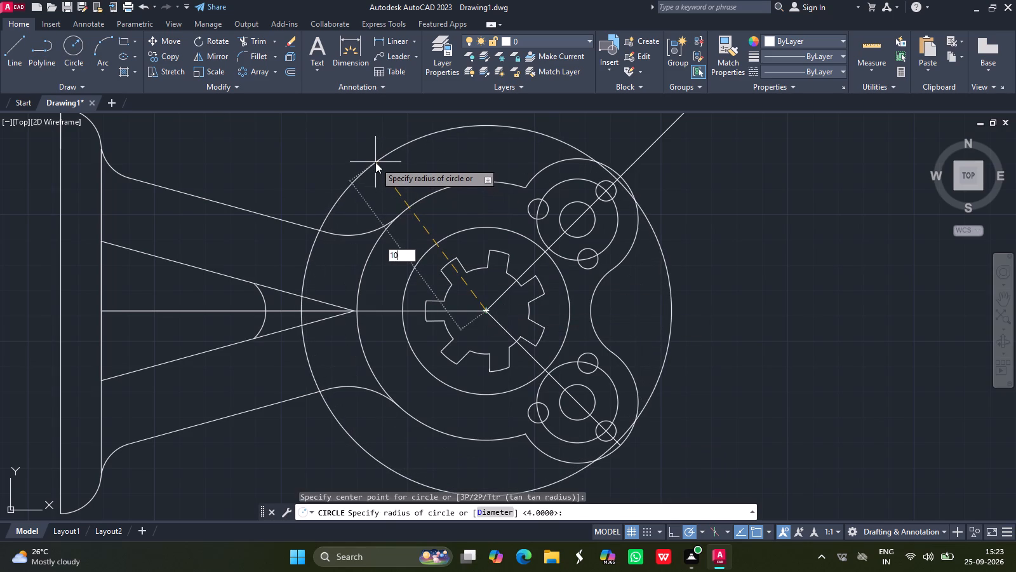
{"action": "key", "text": "BackSpace"}
{"action": "key", "text": "BackSpace"}
{"action": "key", "text": "BackSpace"}
{"action": "type", "text": "51"}
{"action": "key", "text": "Return"}
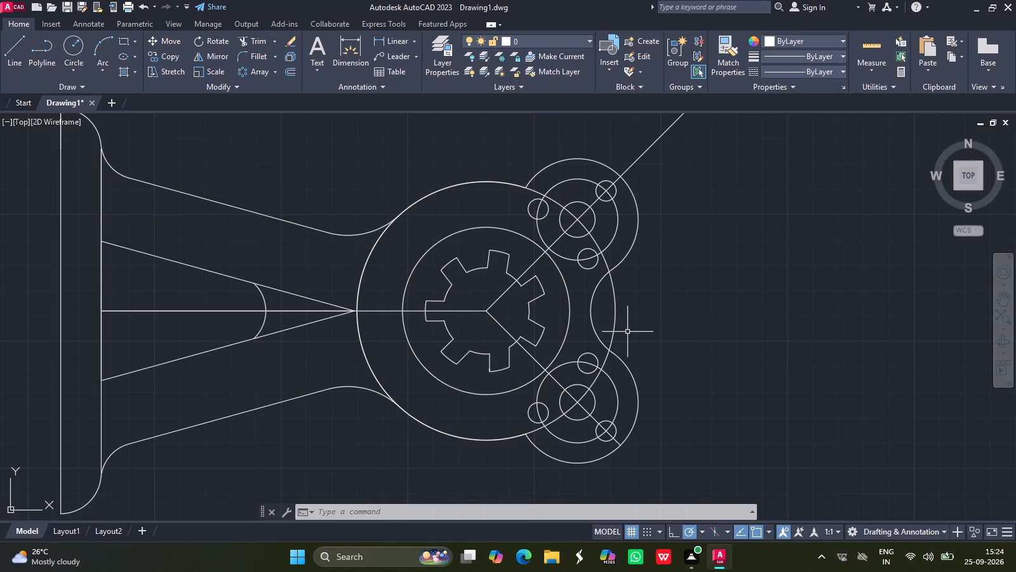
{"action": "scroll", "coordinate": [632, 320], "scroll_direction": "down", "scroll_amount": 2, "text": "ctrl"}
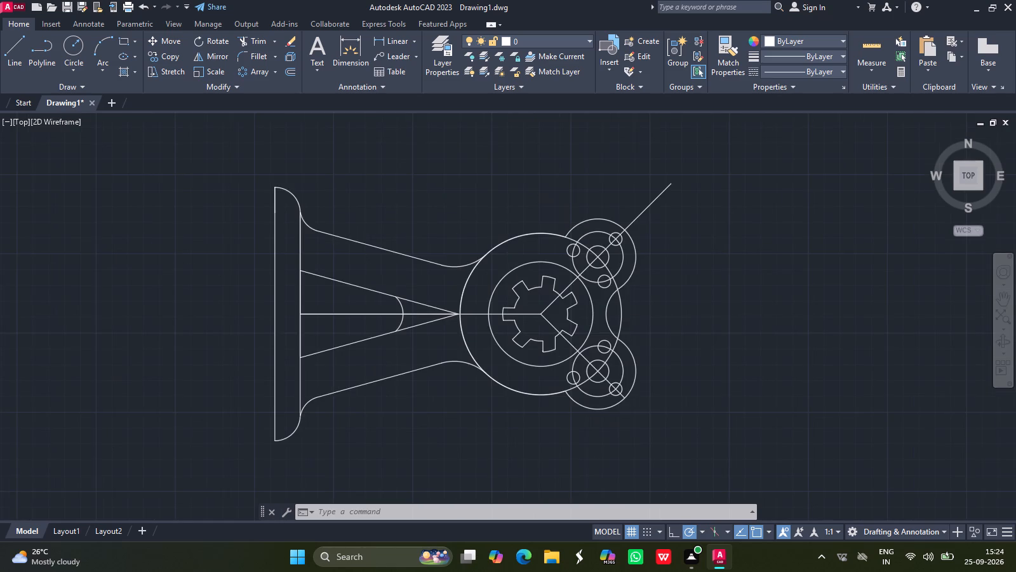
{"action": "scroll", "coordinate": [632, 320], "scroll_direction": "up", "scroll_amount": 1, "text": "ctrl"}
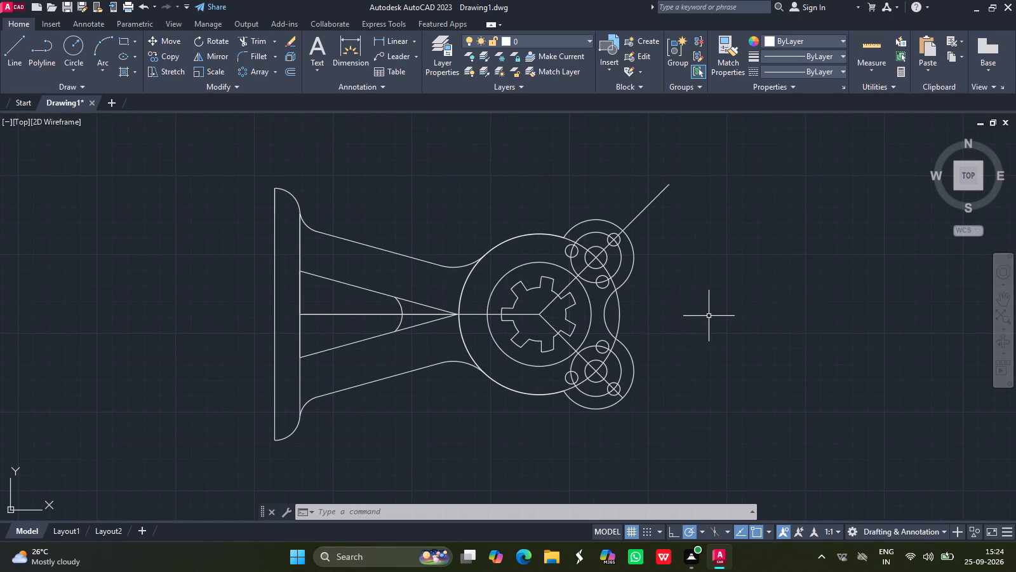
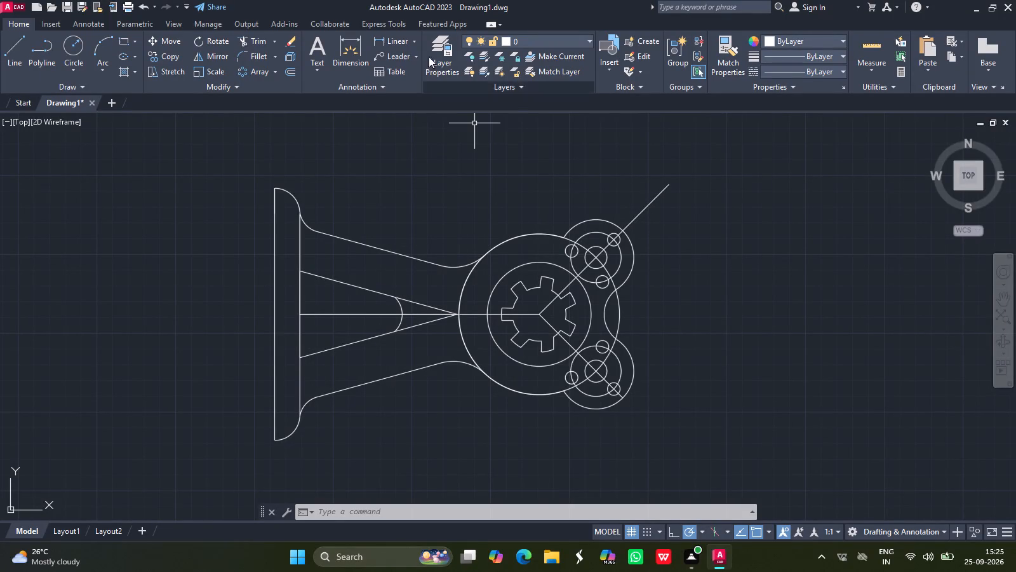
Fillet the upper lug's outer arc to the top of the hub's outer circle with a radius of 20.
{"action": "left_click", "coordinate": [253, 57]}
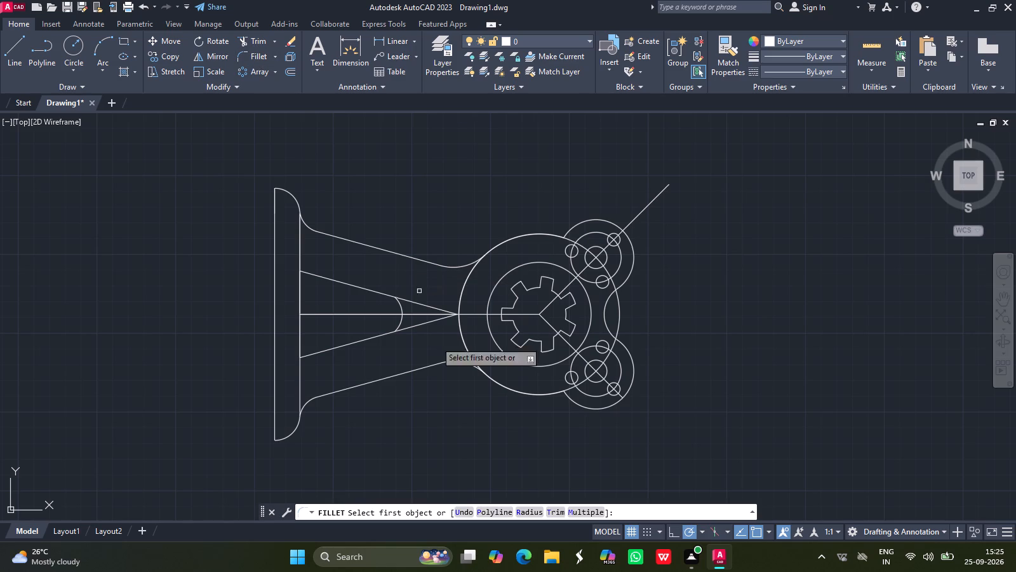
{"action": "left_click", "coordinate": [525, 511]}
{"action": "type", "text": "20"}
{"action": "key", "text": "Return"}
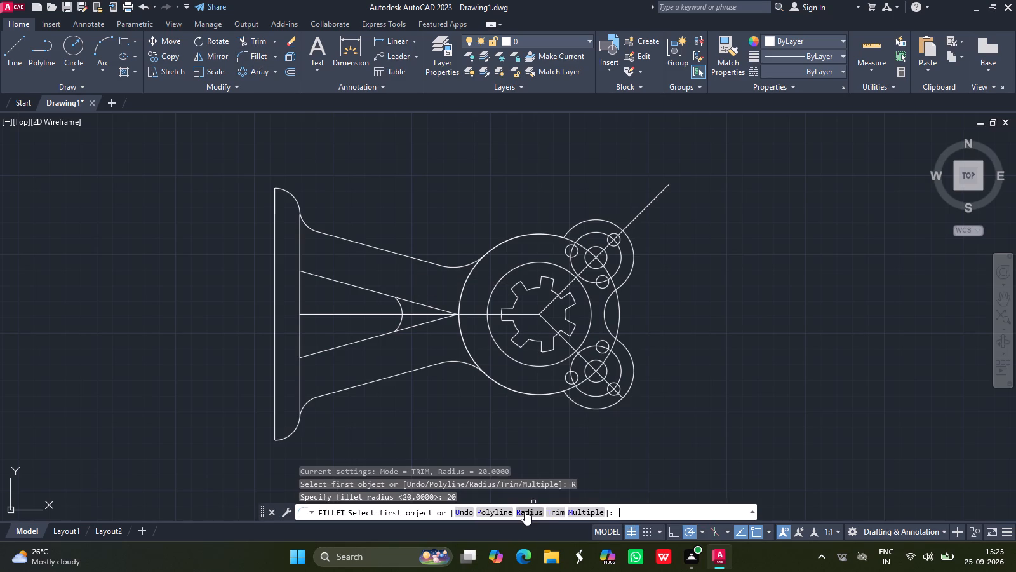
{"action": "left_click", "coordinate": [545, 232]}
{"action": "left_click_drag", "start_coordinate": [571, 229], "coordinate": [553, 234]}
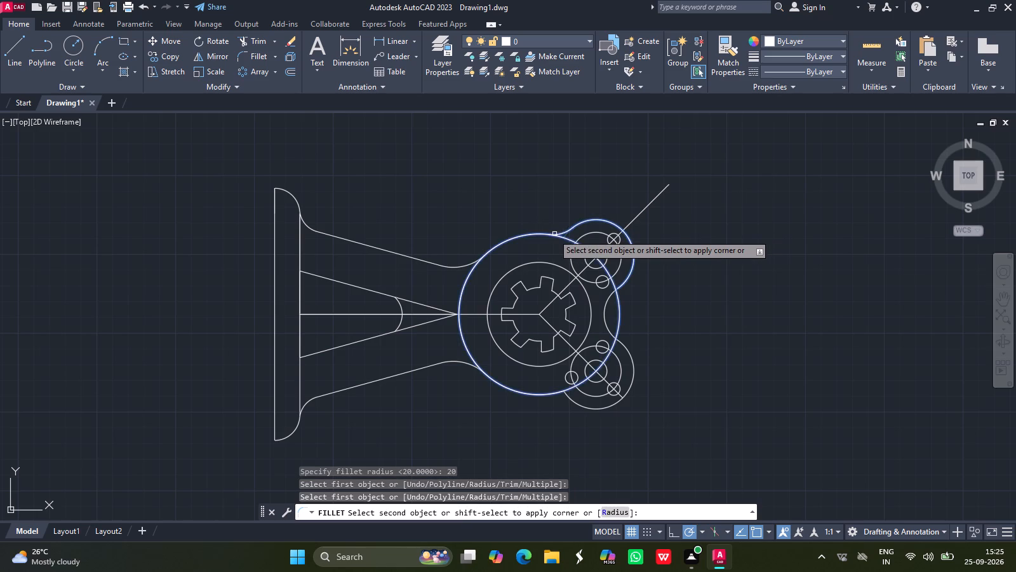
{"action": "left_click_drag", "start_coordinate": [553, 234], "coordinate": [549, 234]}
{"action": "left_click", "coordinate": [549, 234]}
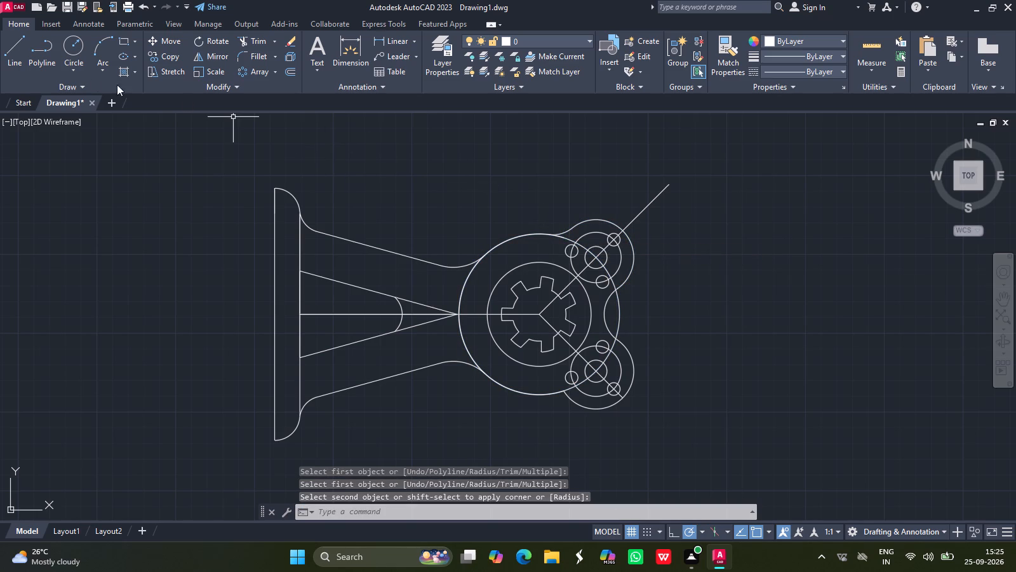
Fillet the lower lug's outer arc to the bottom of the hub's outer circle with a radius of 20.
{"action": "left_click", "coordinate": [238, 55]}
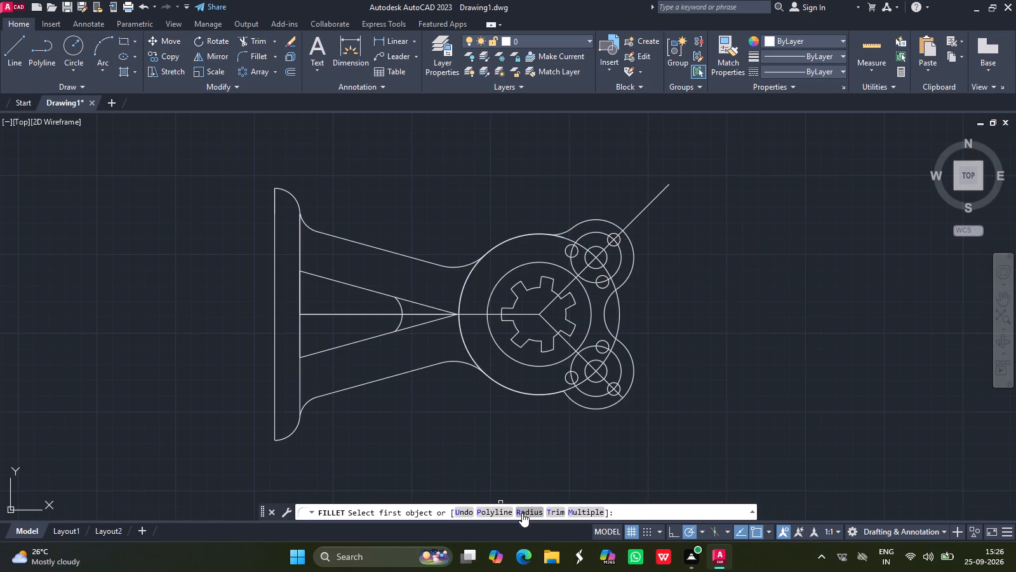
{"action": "left_click", "coordinate": [523, 514]}
{"action": "type", "text": "20"}
{"action": "key", "text": "Return"}
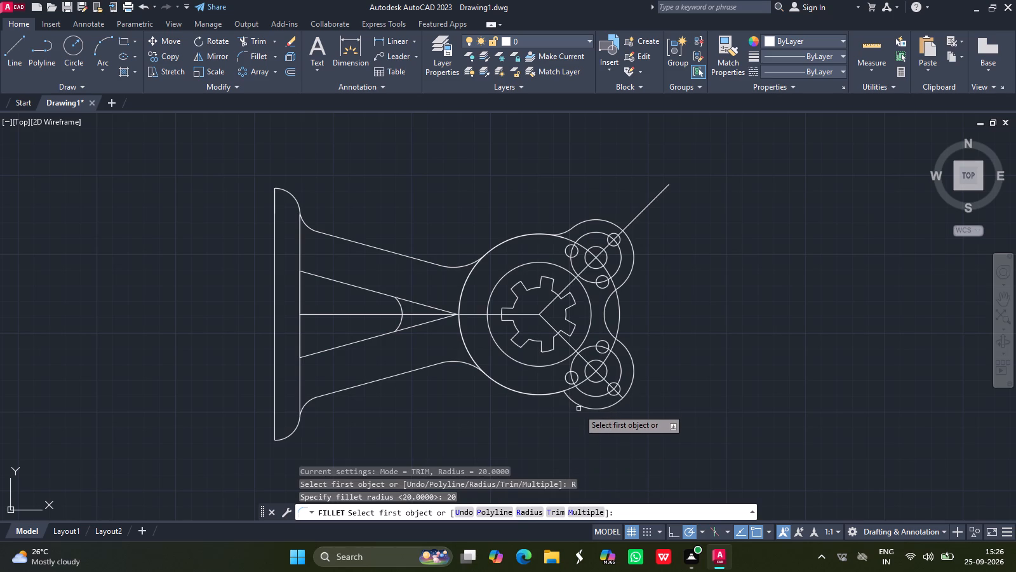
{"action": "left_click_drag", "start_coordinate": [578, 404], "coordinate": [546, 399]}
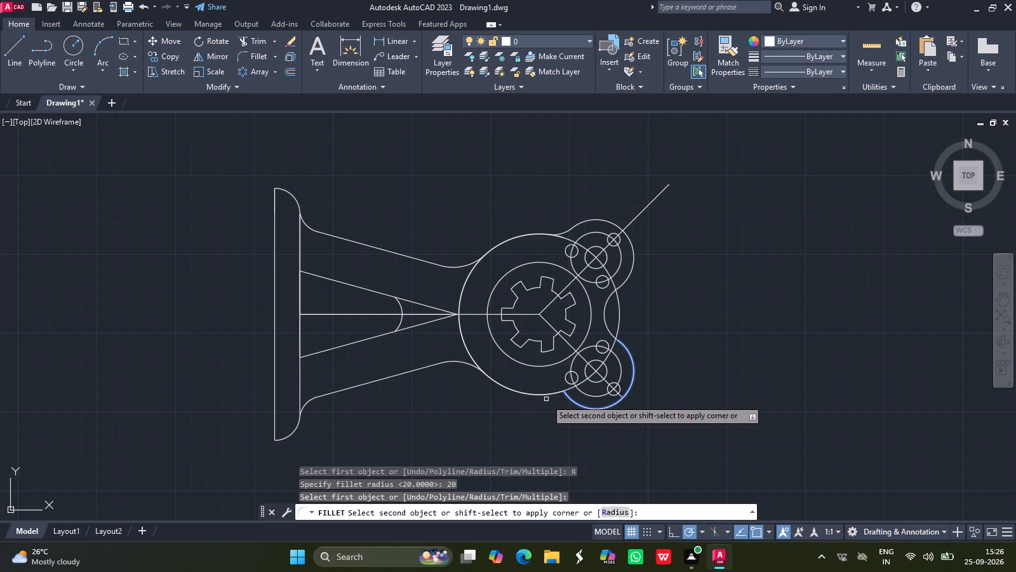
{"action": "left_click_drag", "start_coordinate": [546, 399], "coordinate": [544, 396]}
{"action": "left_click", "coordinate": [544, 396]}
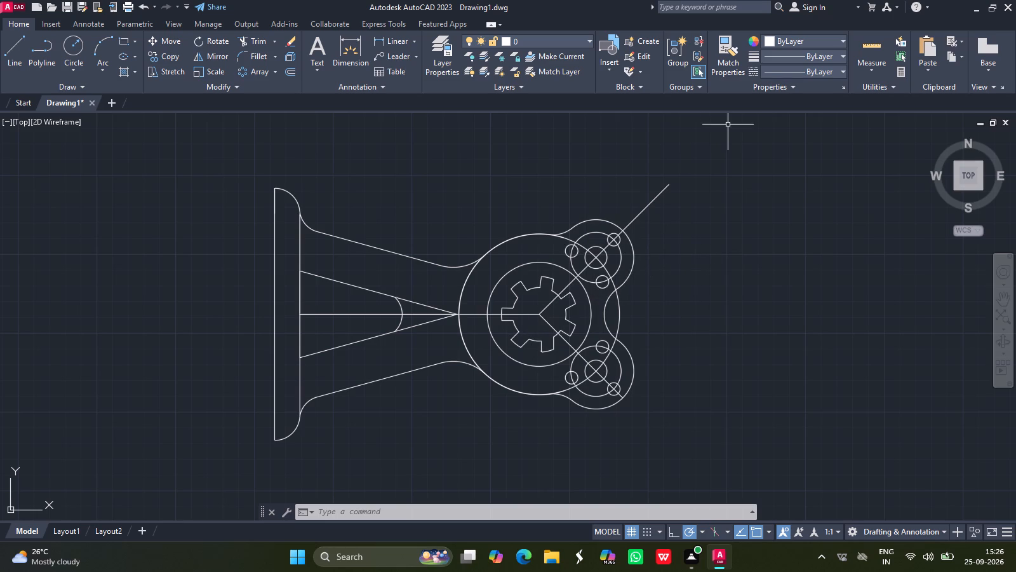
Load the CENTER linetype from acadiso.lin into the drawing.
{"action": "left_click", "coordinate": [822, 76]}
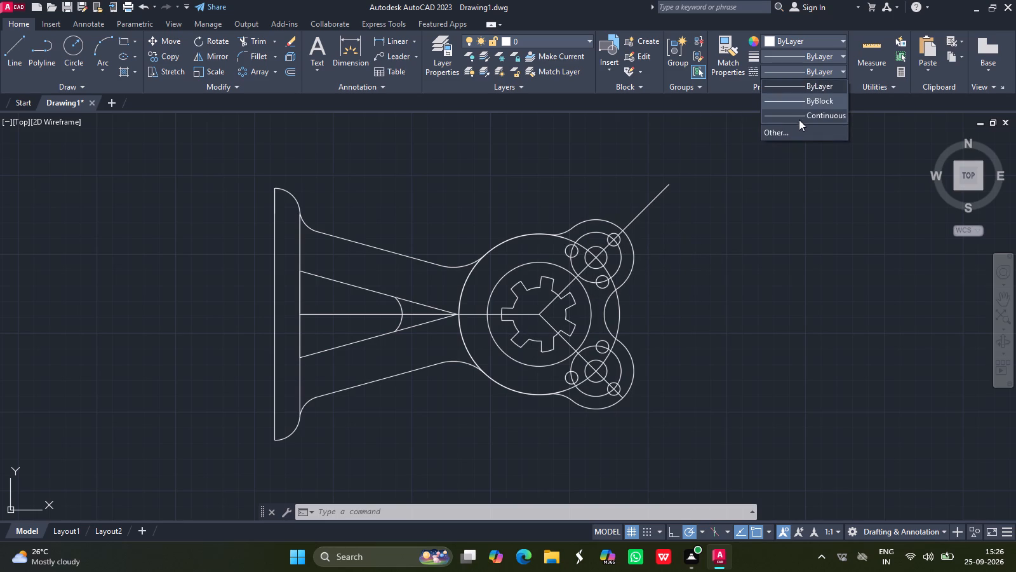
{"action": "left_click", "coordinate": [784, 130]}
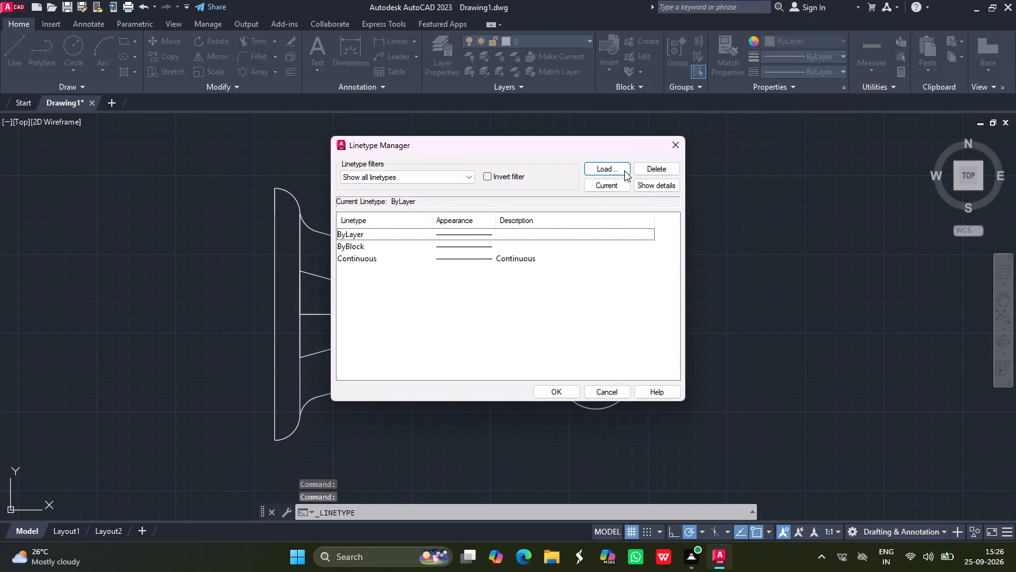
{"action": "left_click", "coordinate": [613, 168]}
{"action": "scroll", "coordinate": [469, 266], "scroll_direction": "down", "scroll_amount": 5}
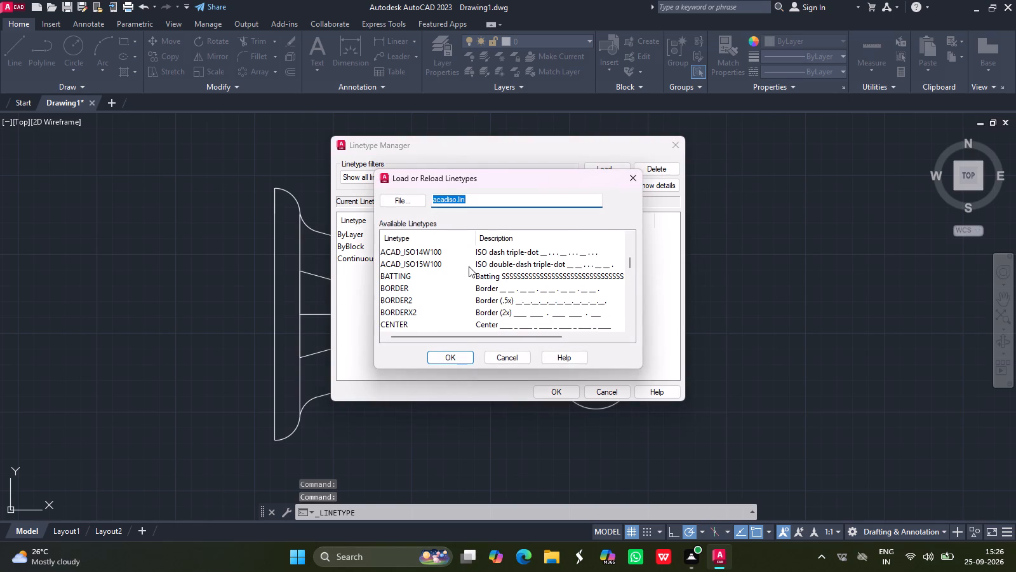
{"action": "left_click", "coordinate": [401, 320]}
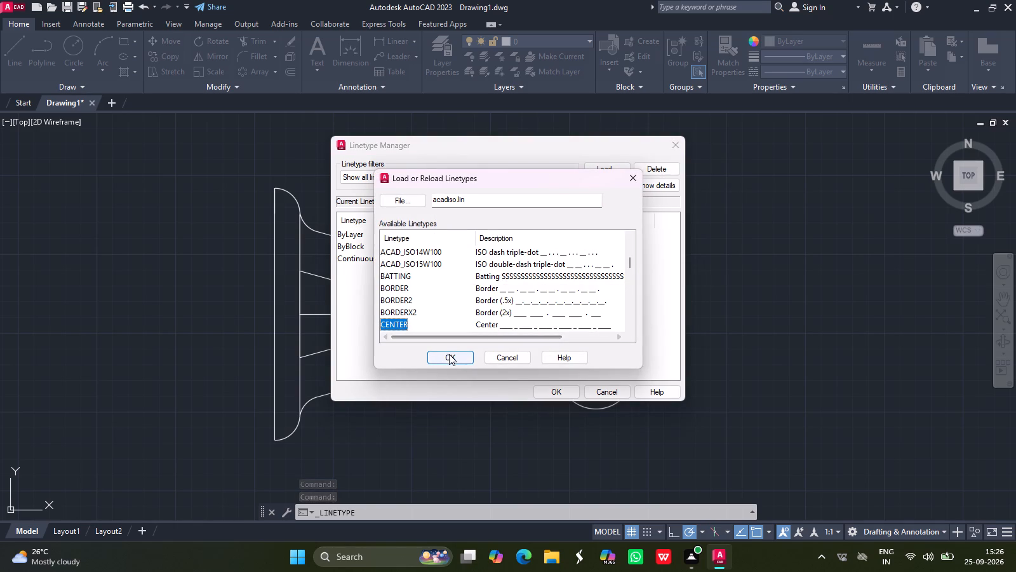
{"action": "left_click", "coordinate": [449, 354]}
{"action": "left_click", "coordinate": [551, 397]}
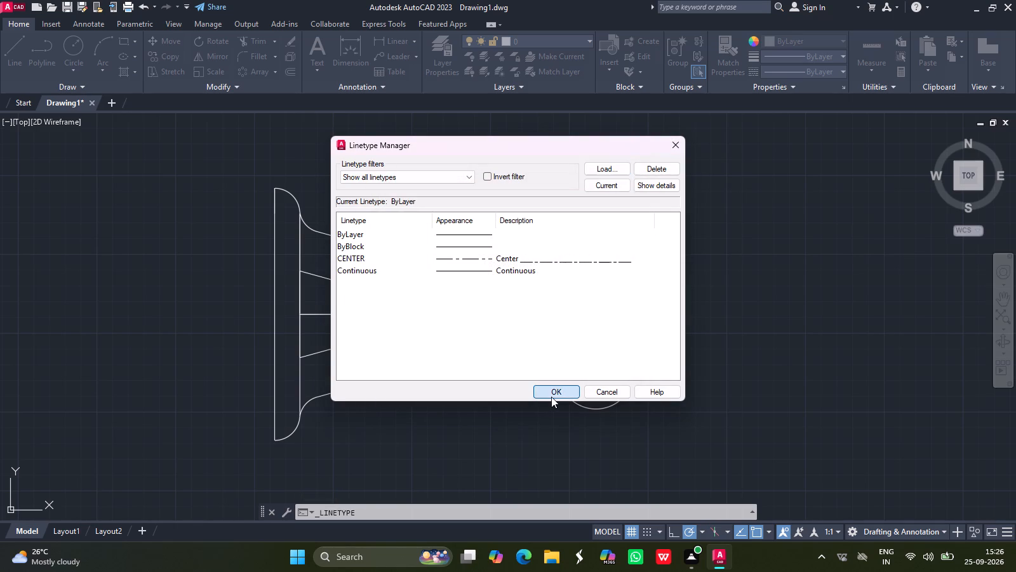
Assign the CENTER linetype to the circle around the hub's slots and the hole-pattern circles of both lugs.
{"action": "left_click", "coordinate": [519, 266]}
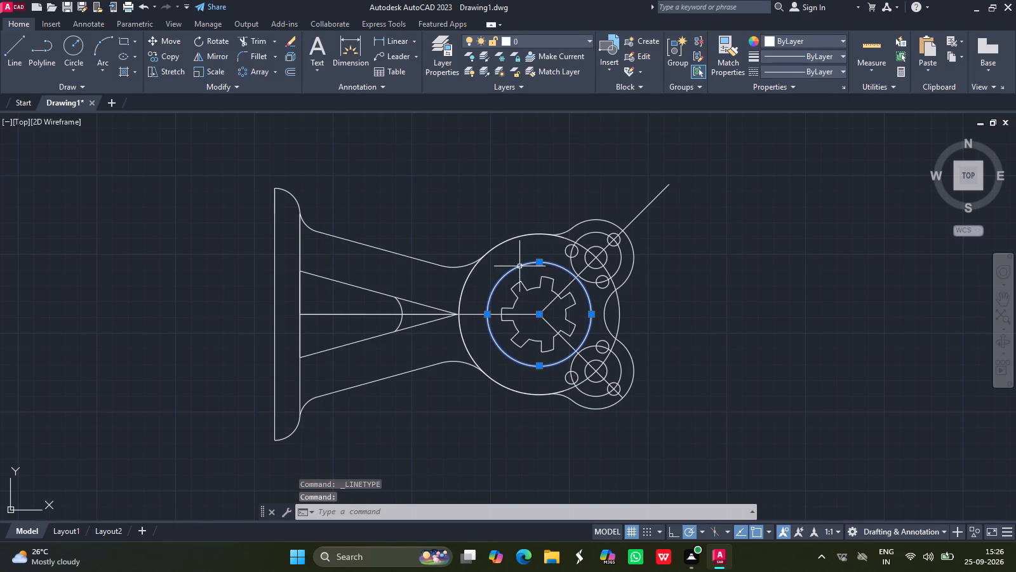
{"action": "left_click_drag", "start_coordinate": [587, 235], "coordinate": [604, 353]}
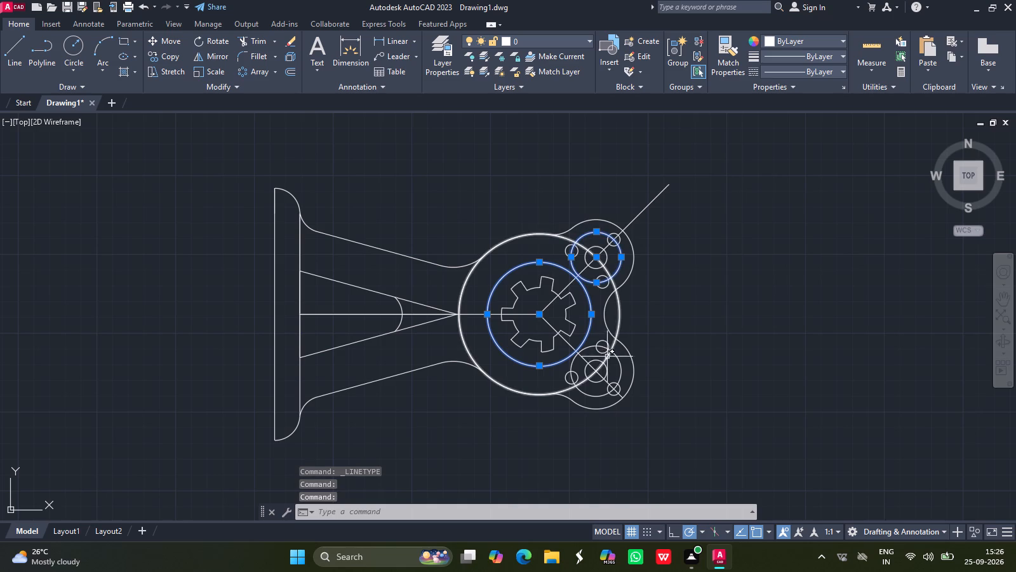
{"action": "left_click", "coordinate": [618, 362]}
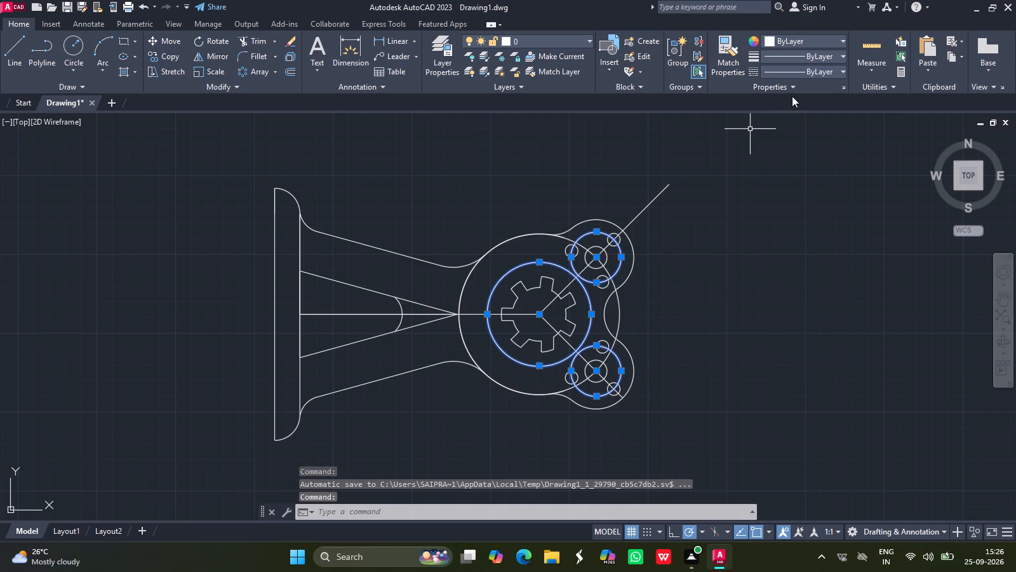
{"action": "left_click", "coordinate": [806, 74]}
{"action": "left_click", "coordinate": [808, 112]}
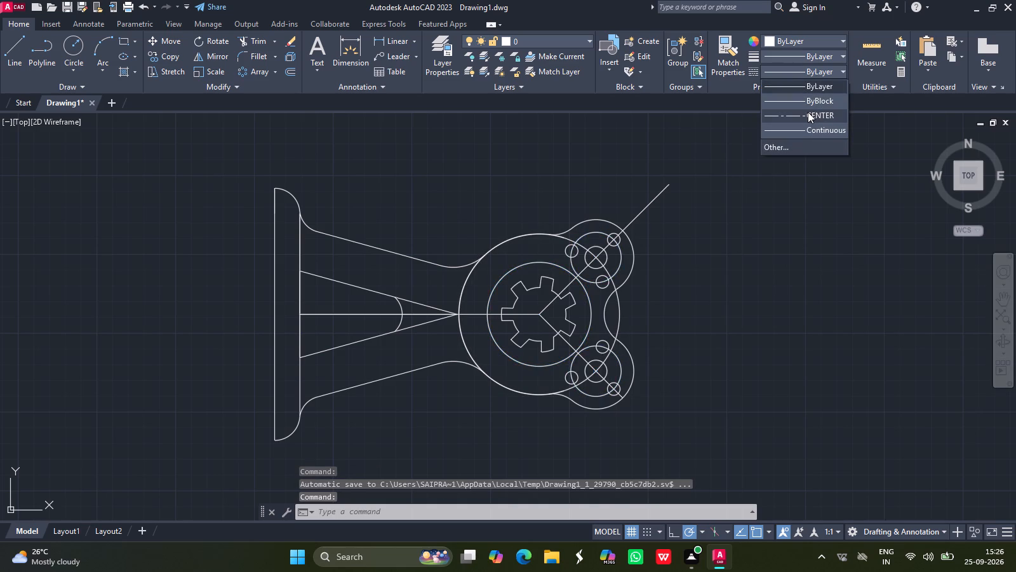
Set the linetype scale of the three selected centre-line circles to 0.25.
{"action": "right_click", "coordinate": [641, 158]}
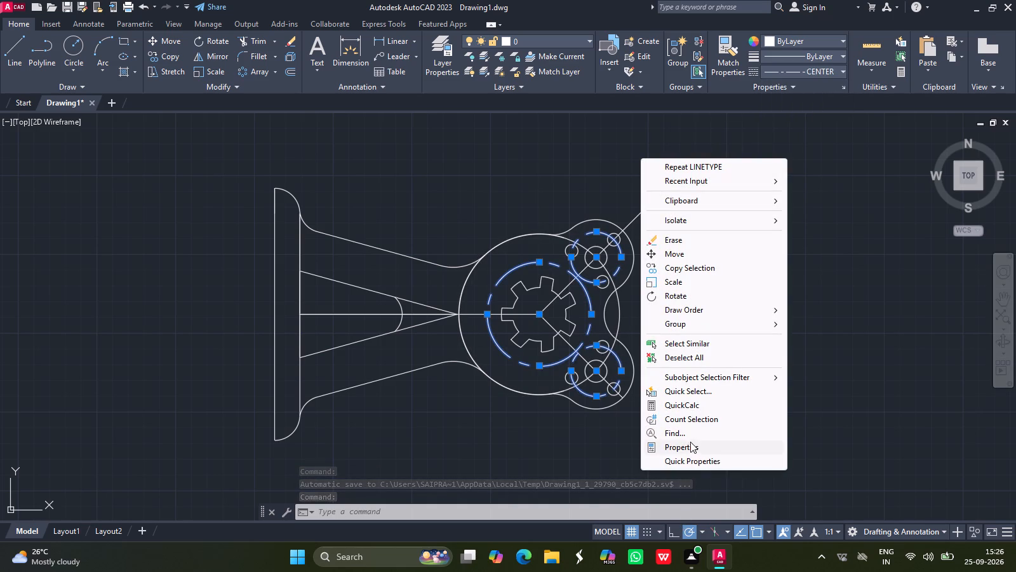
{"action": "left_click", "coordinate": [689, 444]}
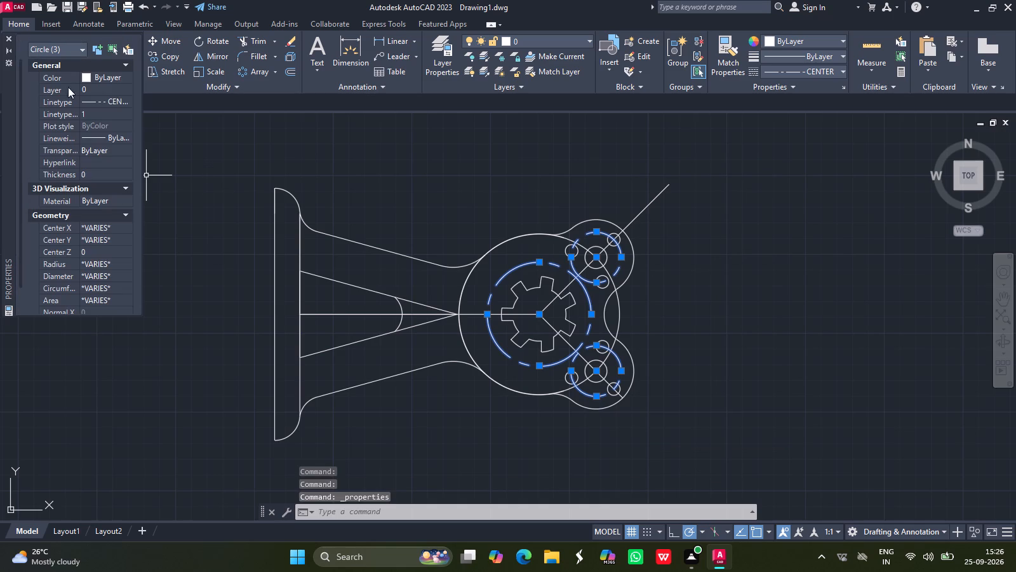
{"action": "left_click", "coordinate": [90, 114]}
{"action": "key", "text": "BackSpace"}
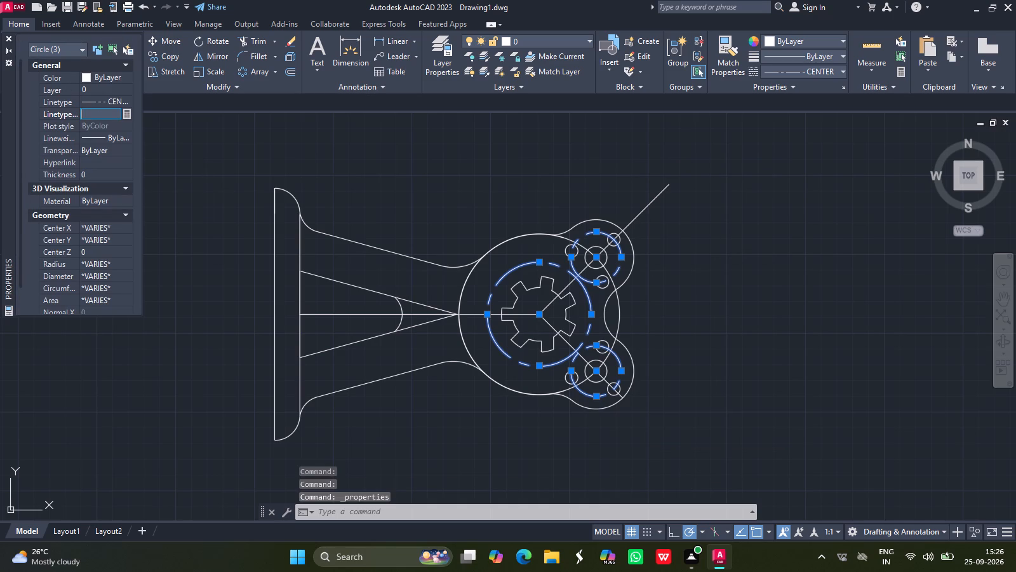
{"action": "type", "text": "0."}
{"action": "type", "text": "25"}
{"action": "key", "text": "Return"}
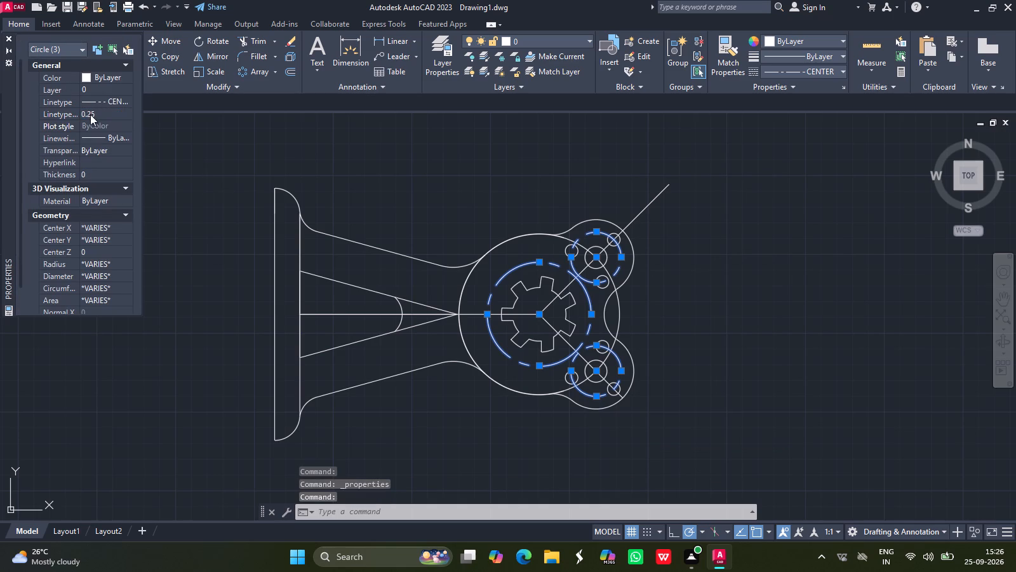
{"action": "left_click", "coordinate": [11, 40]}
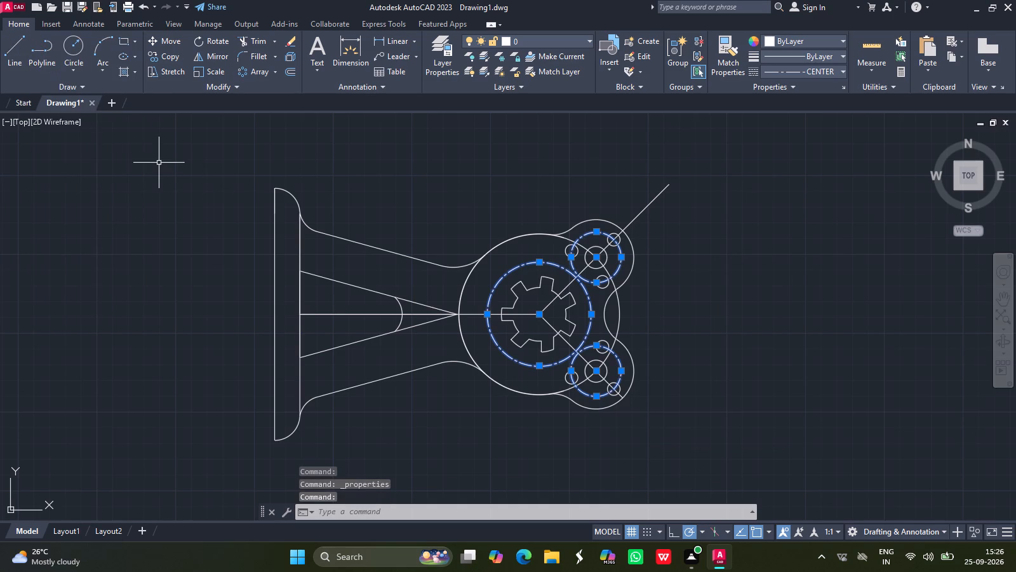
{"action": "key", "text": "Escape"}
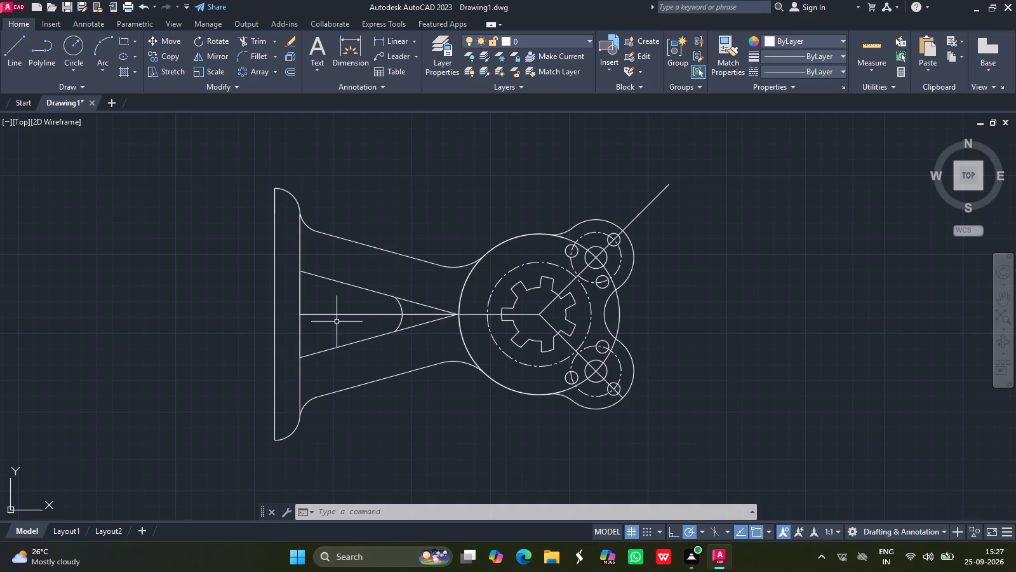
Trim away the flange's inner vertical edge between the arm's two inner sloping lines.
{"action": "left_click", "coordinate": [254, 41]}
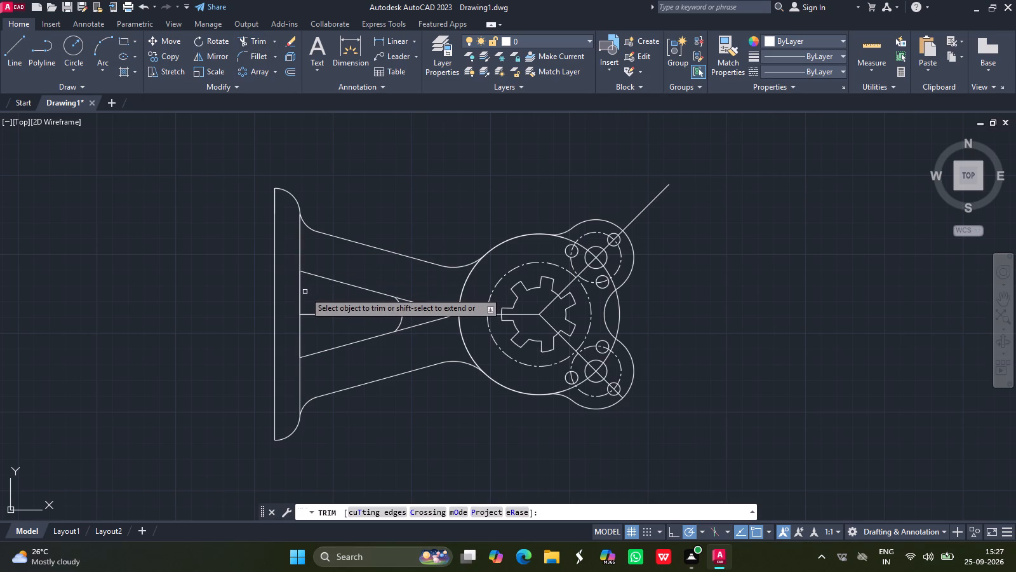
{"action": "left_click", "coordinate": [300, 296]}
{"action": "left_click", "coordinate": [300, 296]}
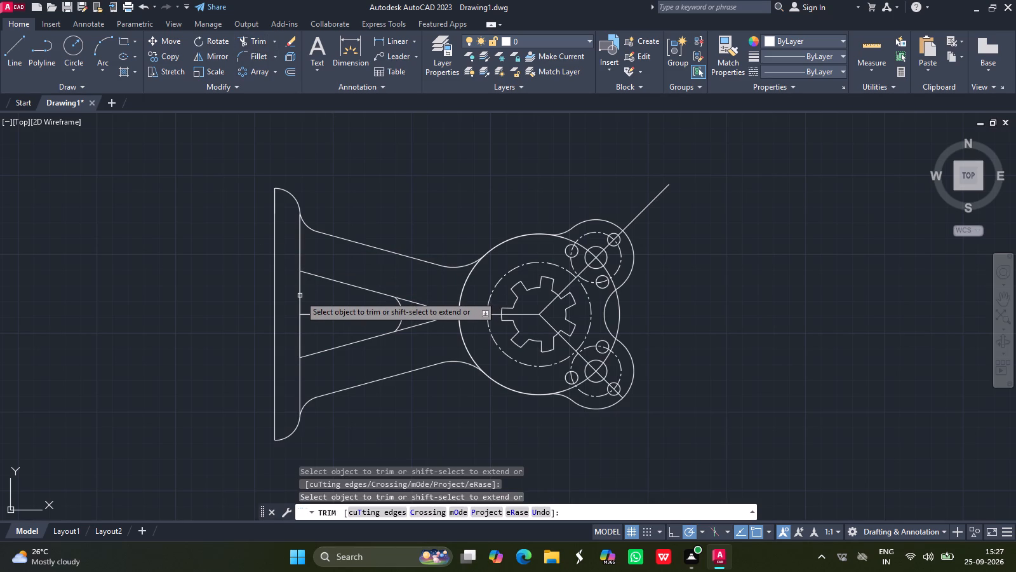
{"action": "left_click", "coordinate": [300, 296]}
{"action": "left_click", "coordinate": [300, 296]}
{"action": "left_click", "coordinate": [303, 343]}
{"action": "left_click", "coordinate": [303, 343]}
{"action": "left_click", "coordinate": [297, 342]}
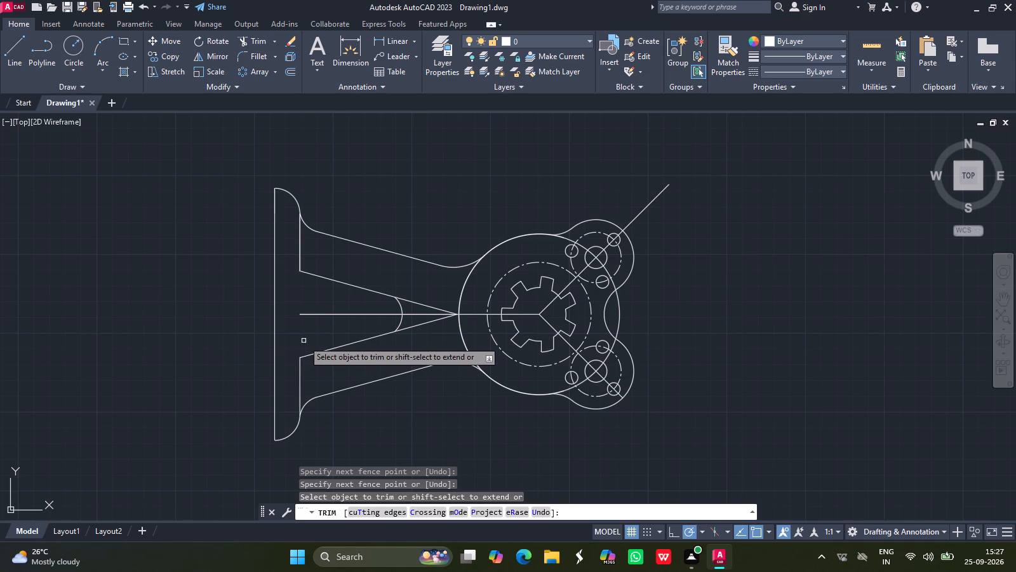
{"action": "key", "text": "Return"}
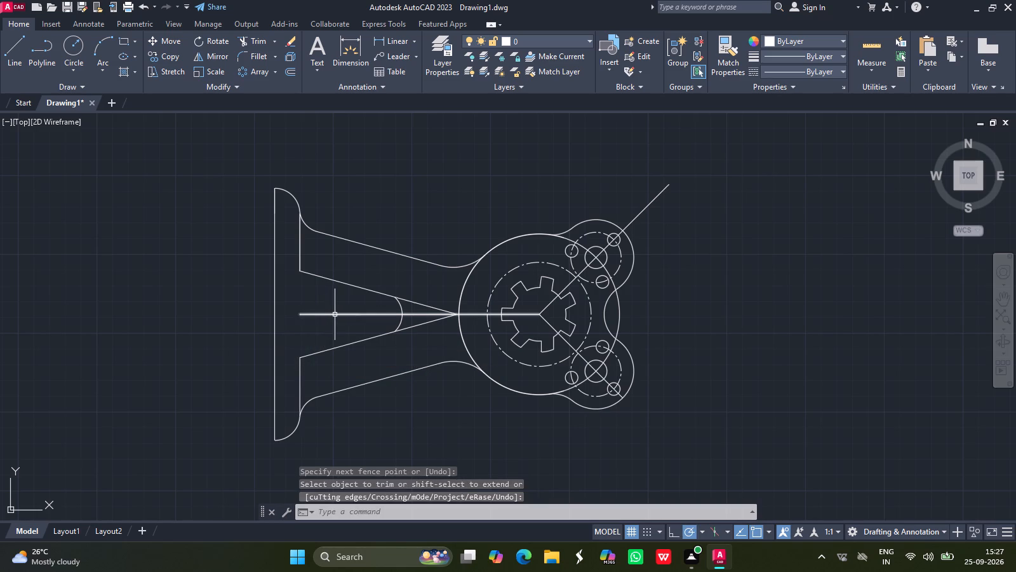
Assign the CENTER linetype to the horizontal centreline running from the flange to the hub's centre.
{"action": "left_click", "coordinate": [335, 314]}
{"action": "left_click", "coordinate": [820, 74]}
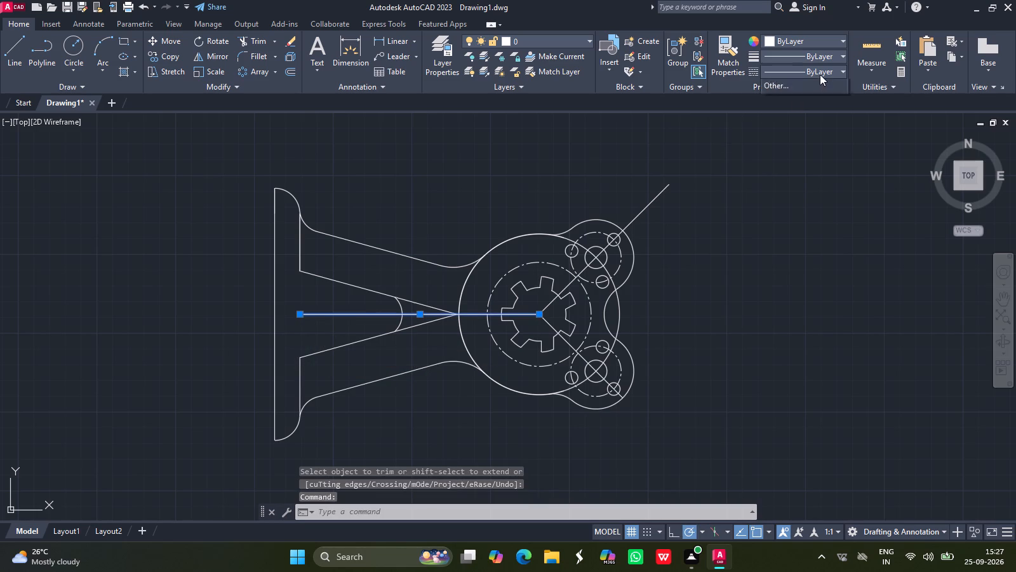
{"action": "left_click", "coordinate": [794, 115]}
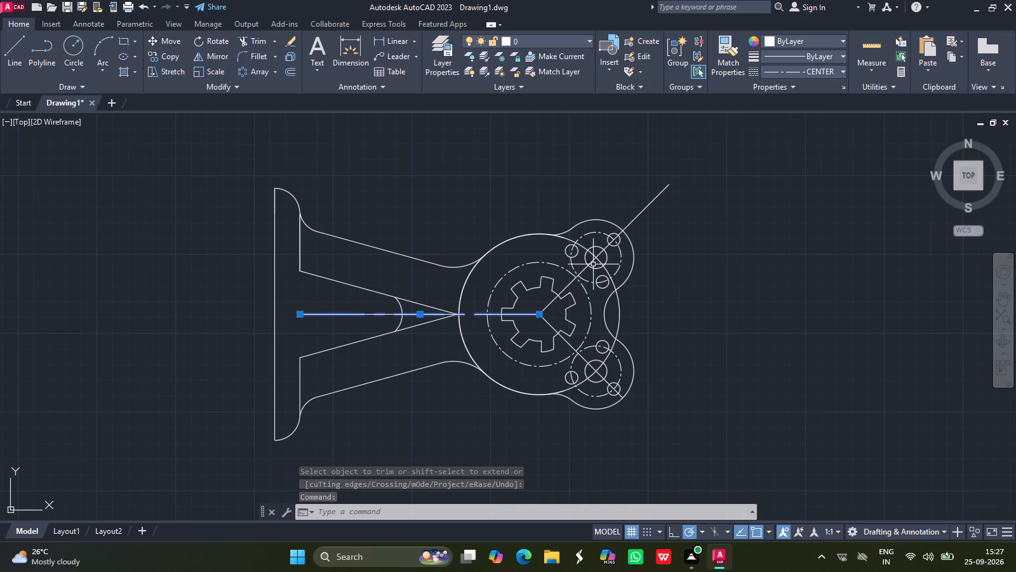
{"action": "right_click", "coordinate": [466, 330]}
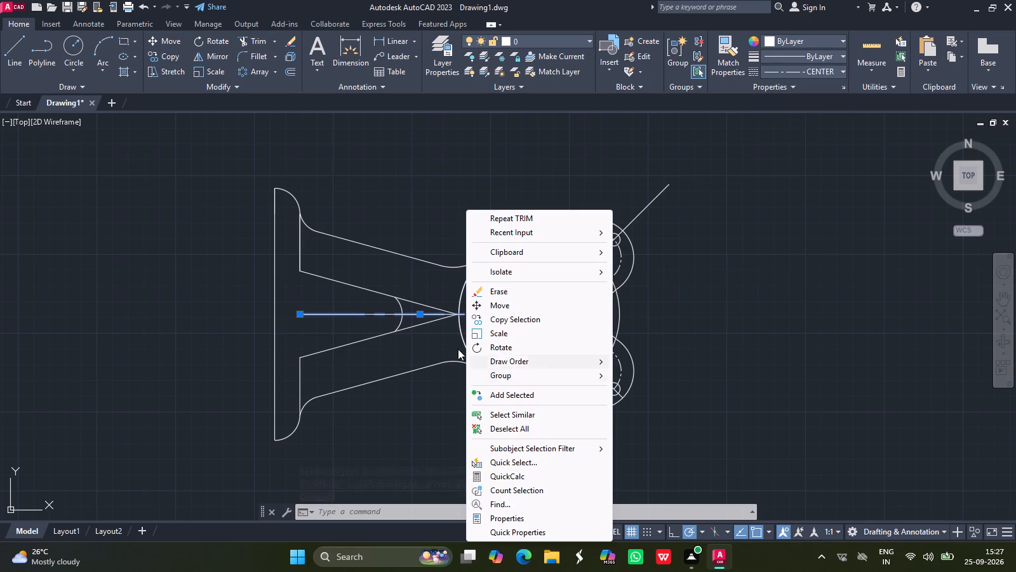
{"action": "key", "text": "Escape"}
{"action": "key", "text": "Escape"}
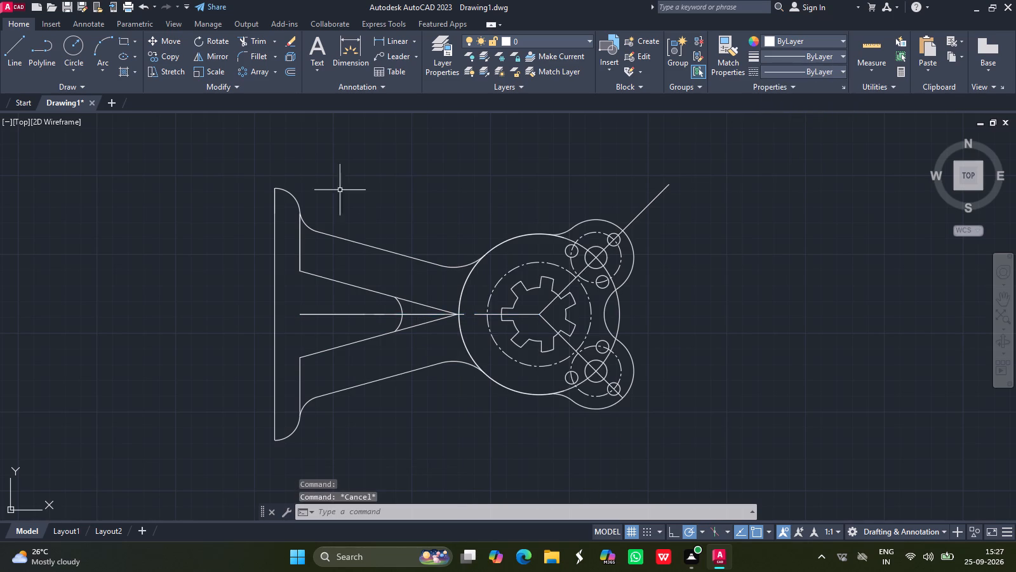
Trim the horizontal centreline's segment between the flange and the small arc inside the arm's V.
{"action": "left_click", "coordinate": [256, 43]}
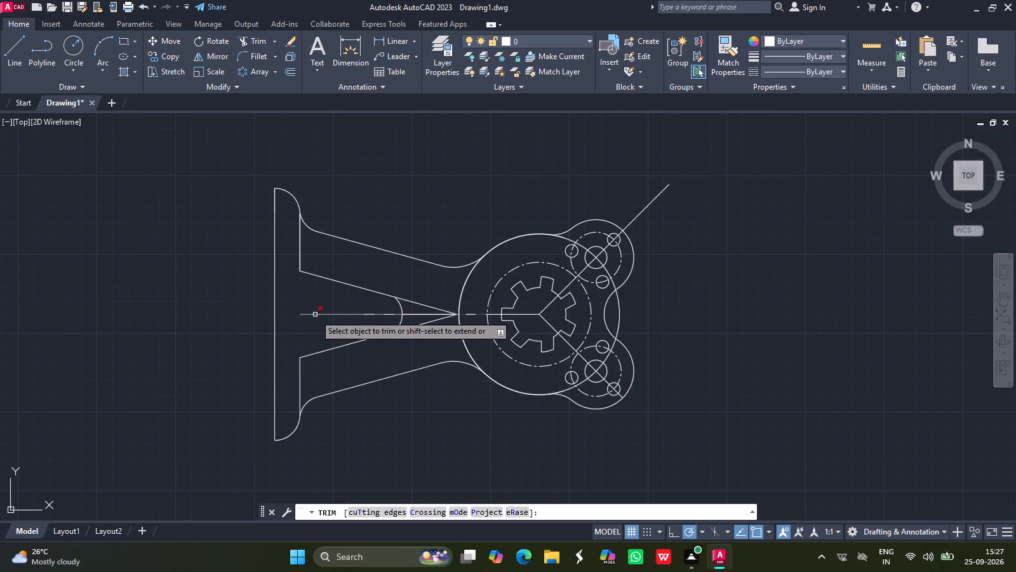
{"action": "left_click", "coordinate": [315, 315]}
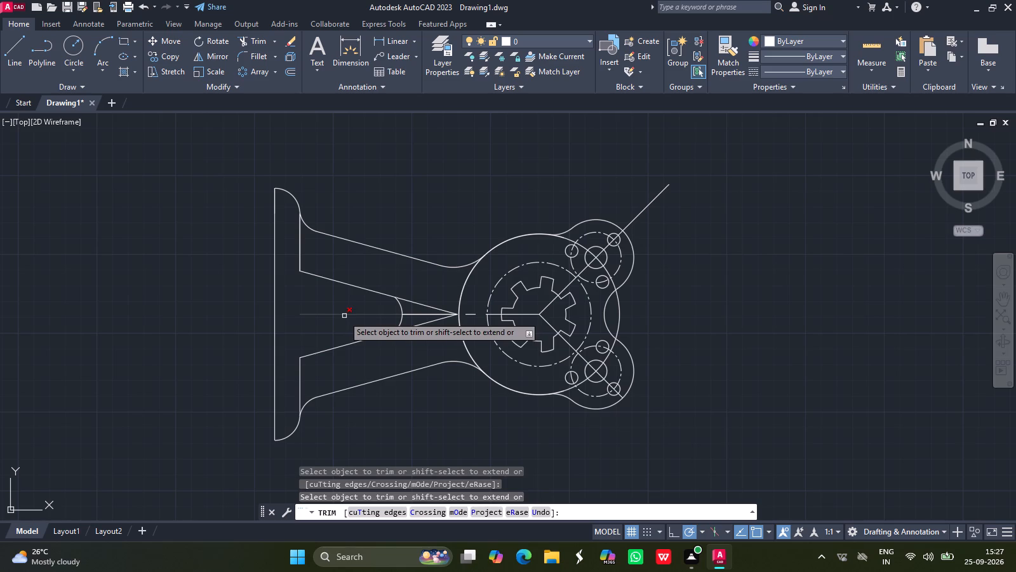
{"action": "key", "text": "Escape"}
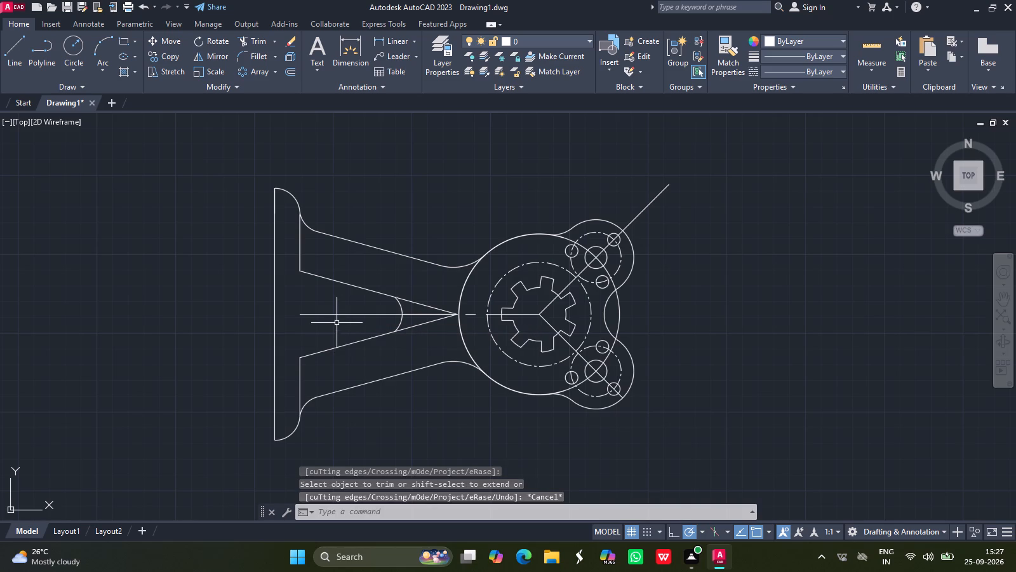
Assign the CENTER linetype to both horizontal centreline pieces running from the flange to the hub's centre.
{"action": "left_click", "coordinate": [350, 313]}
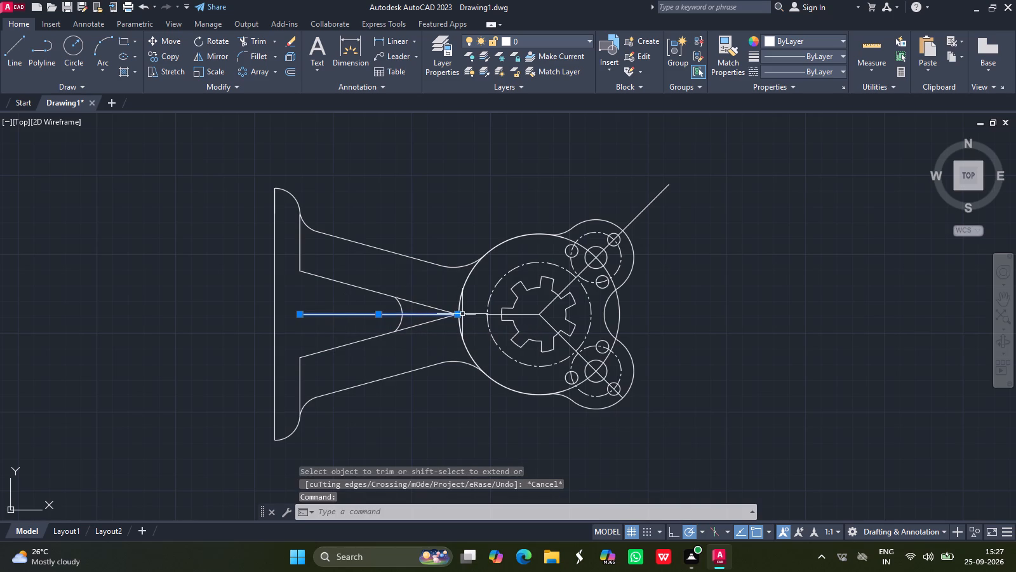
{"action": "left_click", "coordinate": [469, 313]}
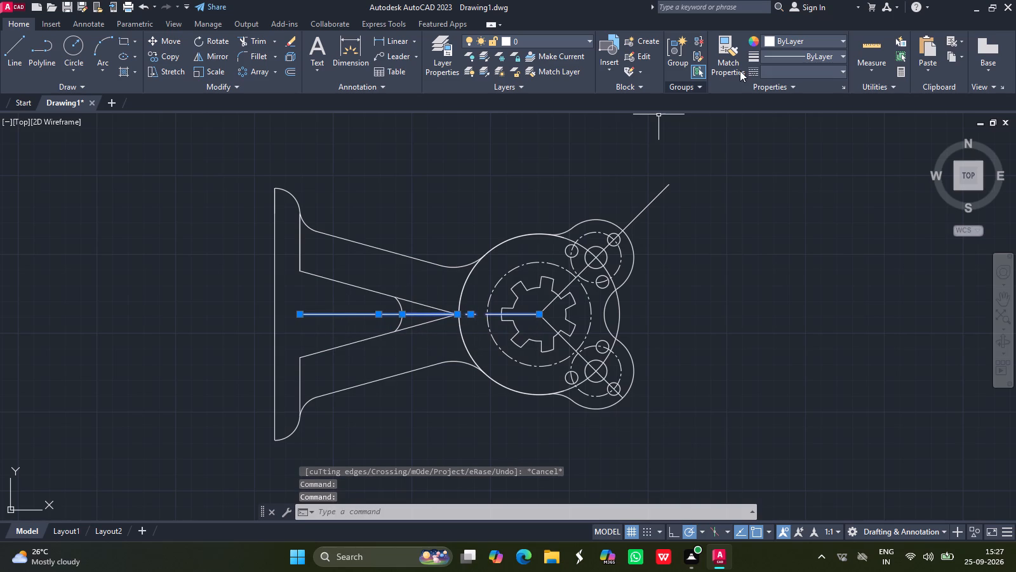
{"action": "left_click", "coordinate": [794, 76]}
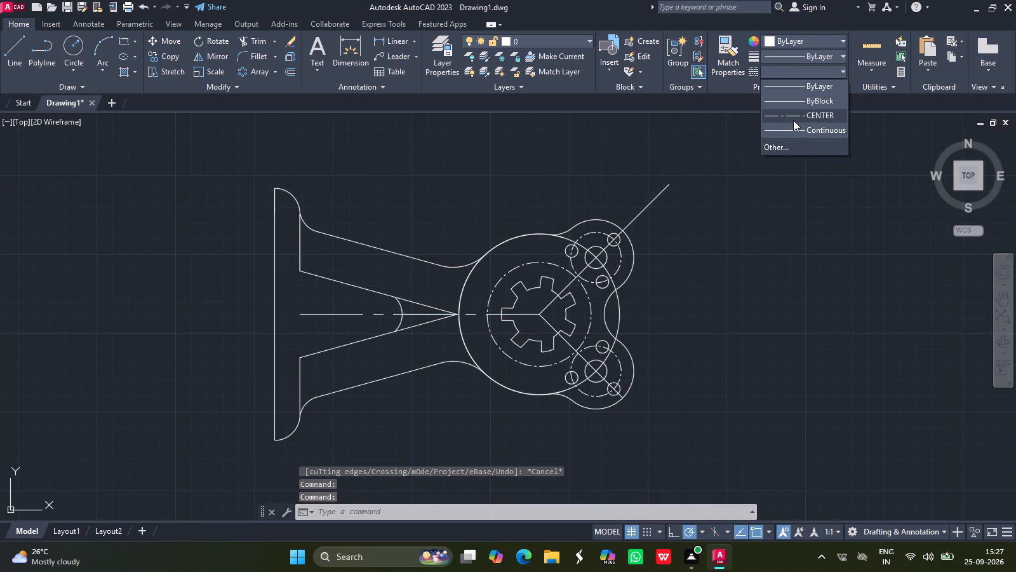
{"action": "left_click", "coordinate": [793, 120]}
Set the linetype scale of the two selected horizontal centreline pieces to 0.25.
{"action": "right_click", "coordinate": [361, 314]}
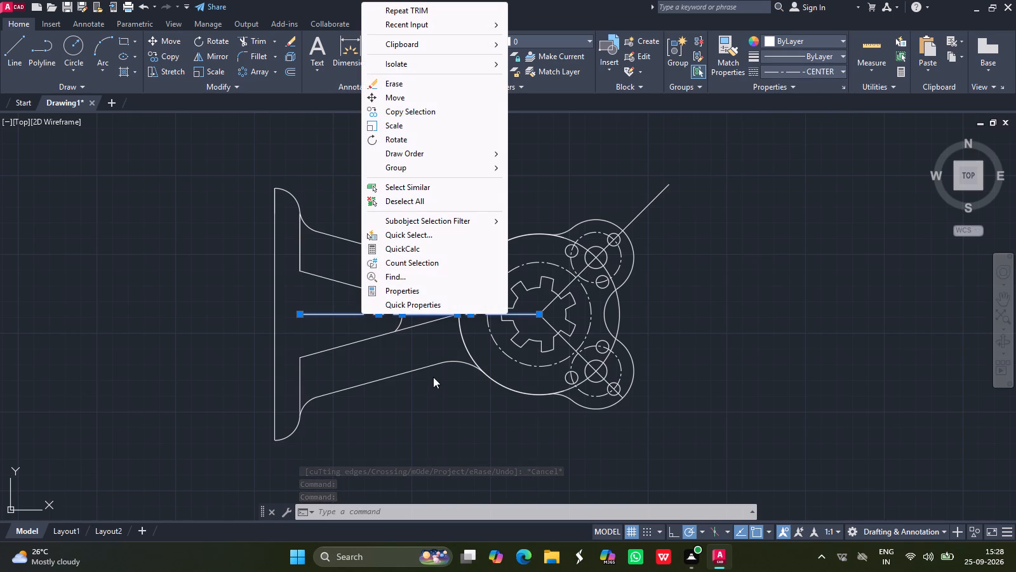
{"action": "left_click", "coordinate": [413, 292]}
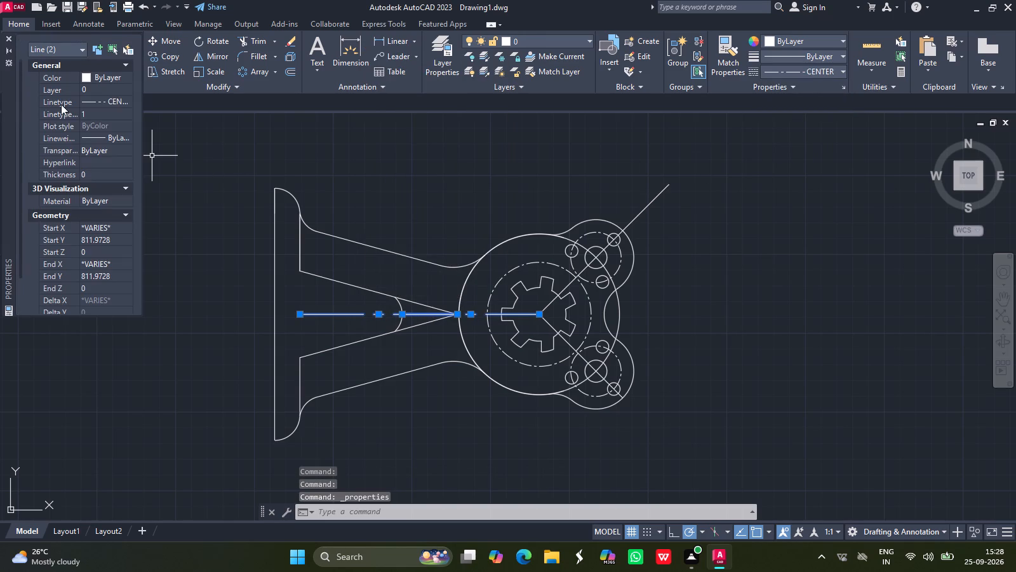
{"action": "left_click", "coordinate": [88, 112]}
{"action": "key", "text": "BackSpace"}
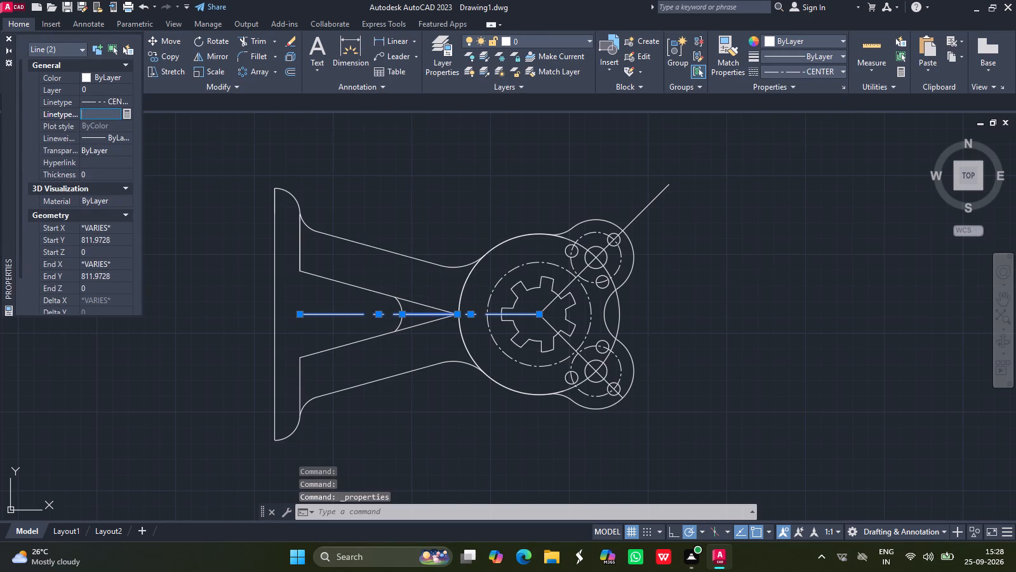
{"action": "type", "text": "0.25"}
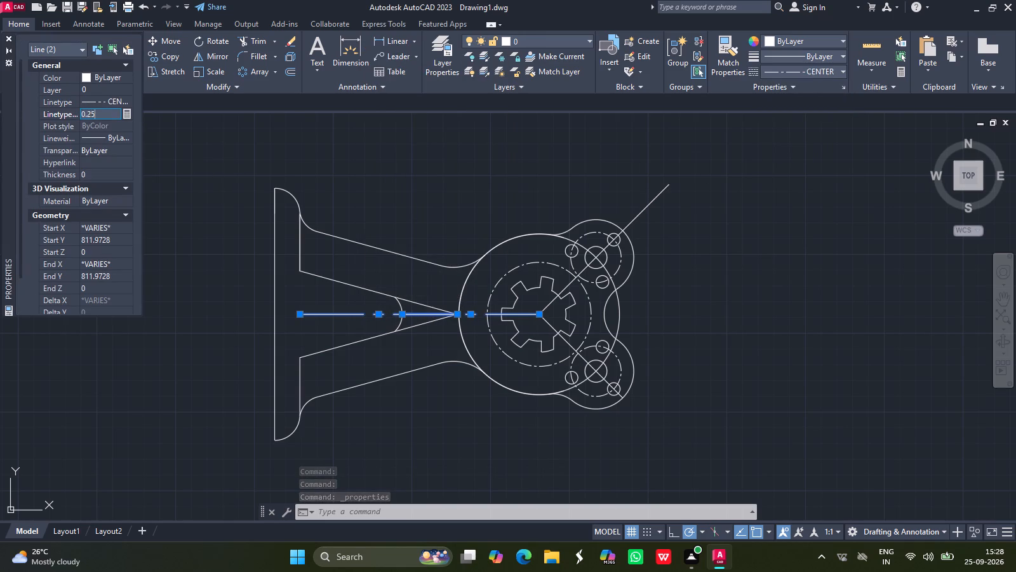
{"action": "key", "text": "Return"}
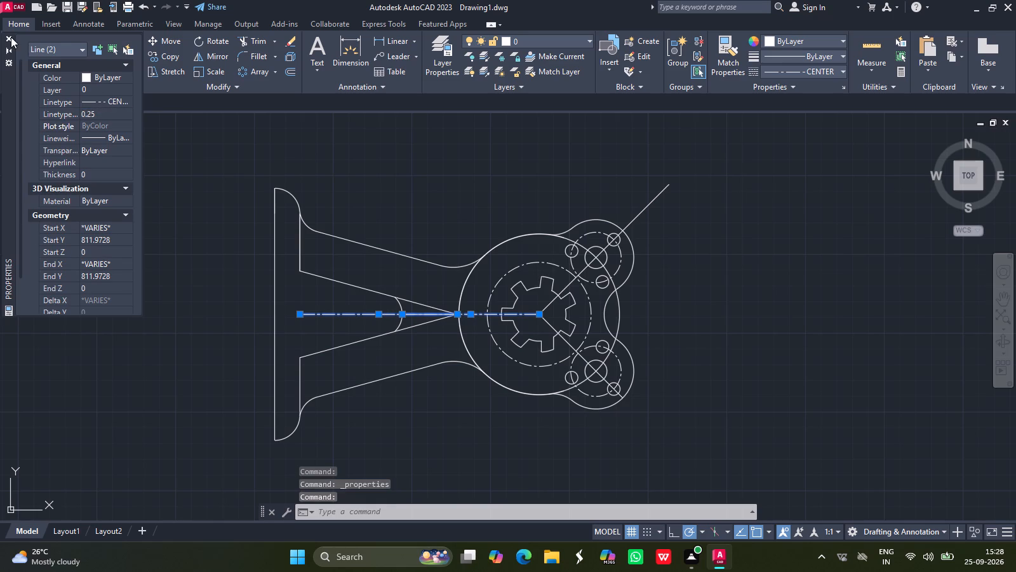
{"action": "left_click", "coordinate": [9, 37]}
{"action": "key", "text": "Escape"}
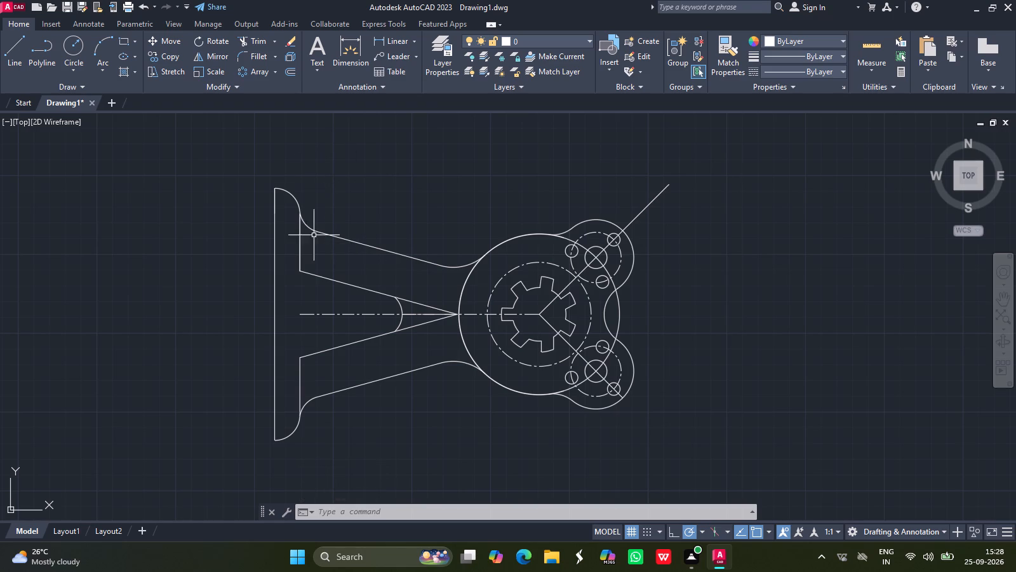
Trim away the flange's remaining inner vertical edges above and below the arm's inner sloping lines.
{"action": "left_click", "coordinate": [254, 39]}
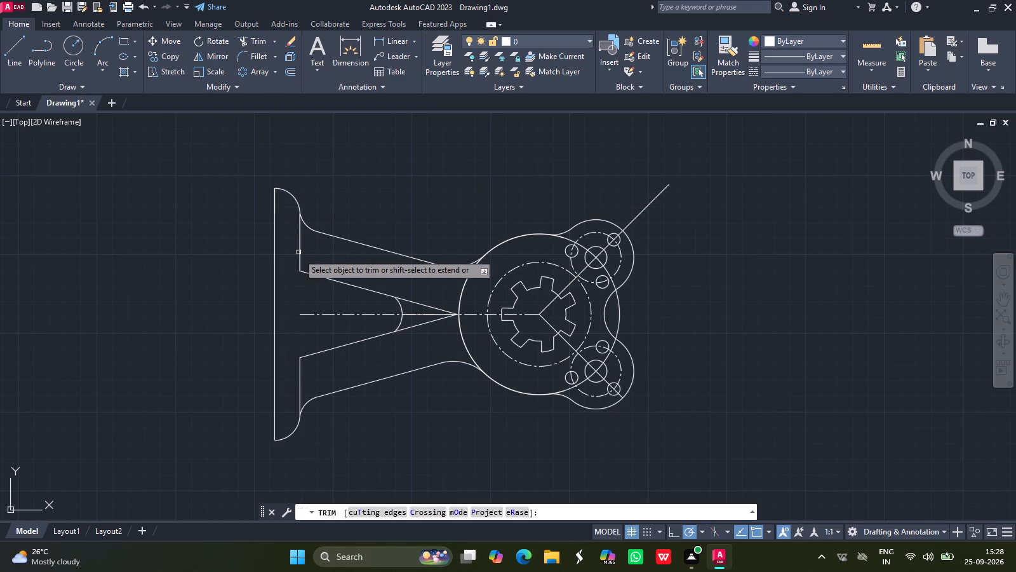
{"action": "left_click", "coordinate": [298, 254]}
{"action": "left_click", "coordinate": [298, 254]}
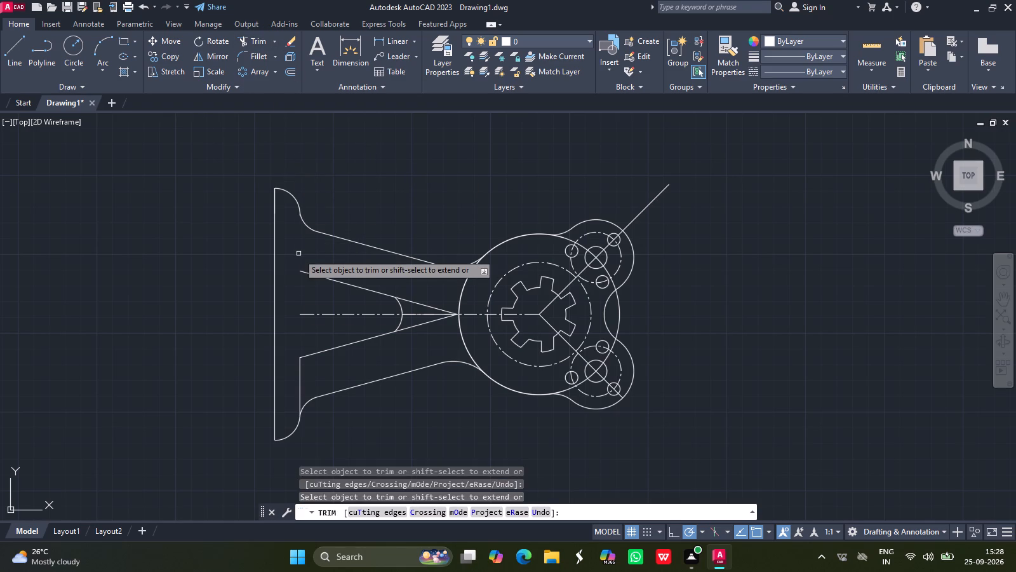
{"action": "left_click", "coordinate": [300, 378]}
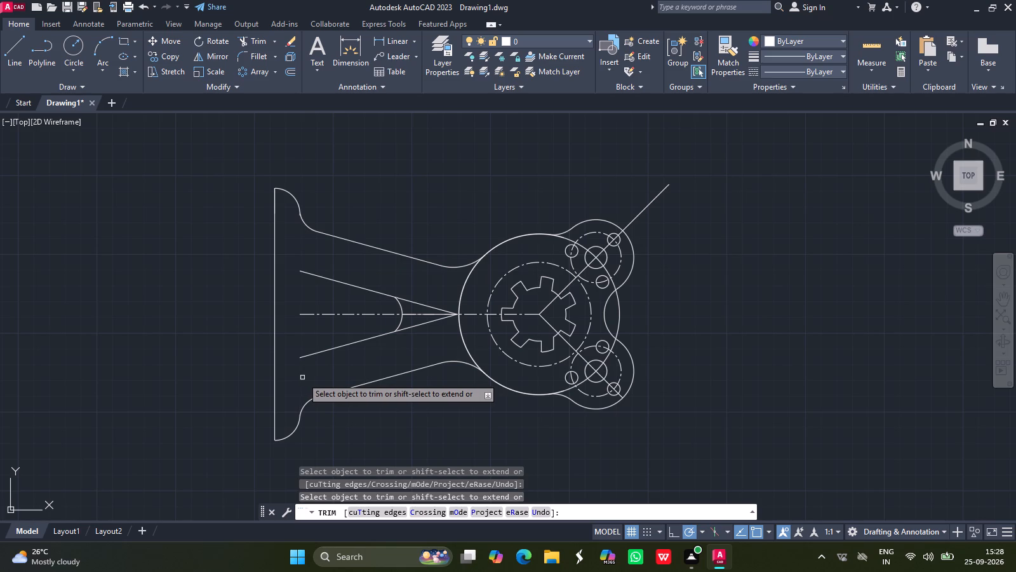
{"action": "key", "text": "Return"}
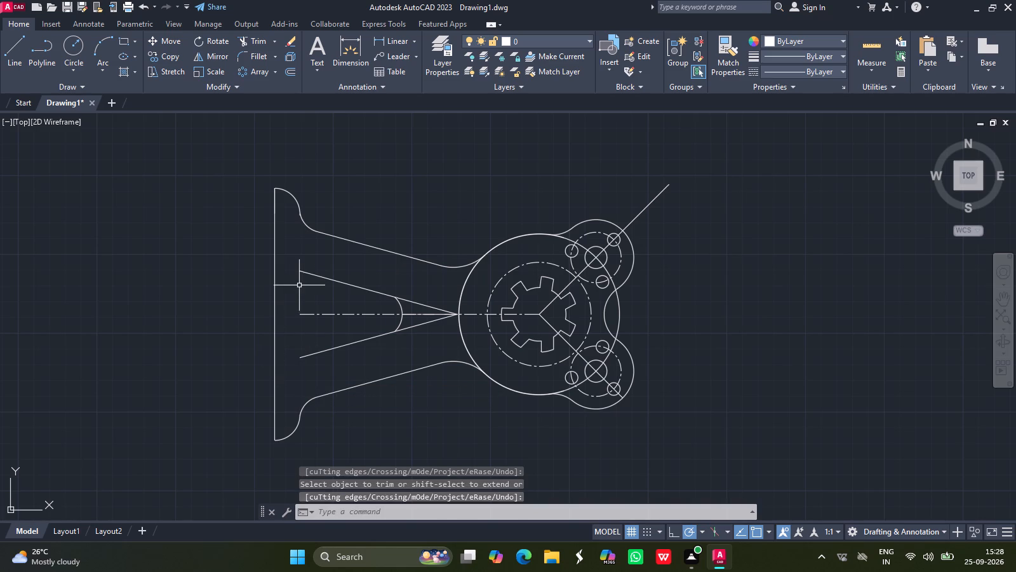
Extend the arm's two inner sloping lines and the horizontal centreline to the flange's outer vertical edge.
{"action": "type", "text": "exte"}
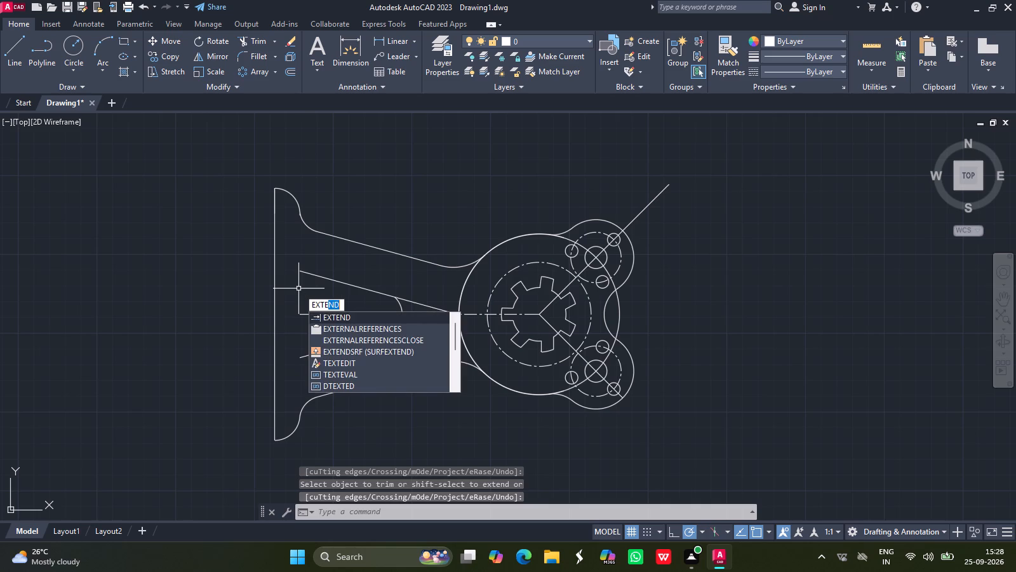
{"action": "left_click_drag", "start_coordinate": [328, 318], "coordinate": [309, 275]}
{"action": "left_click", "coordinate": [309, 275]}
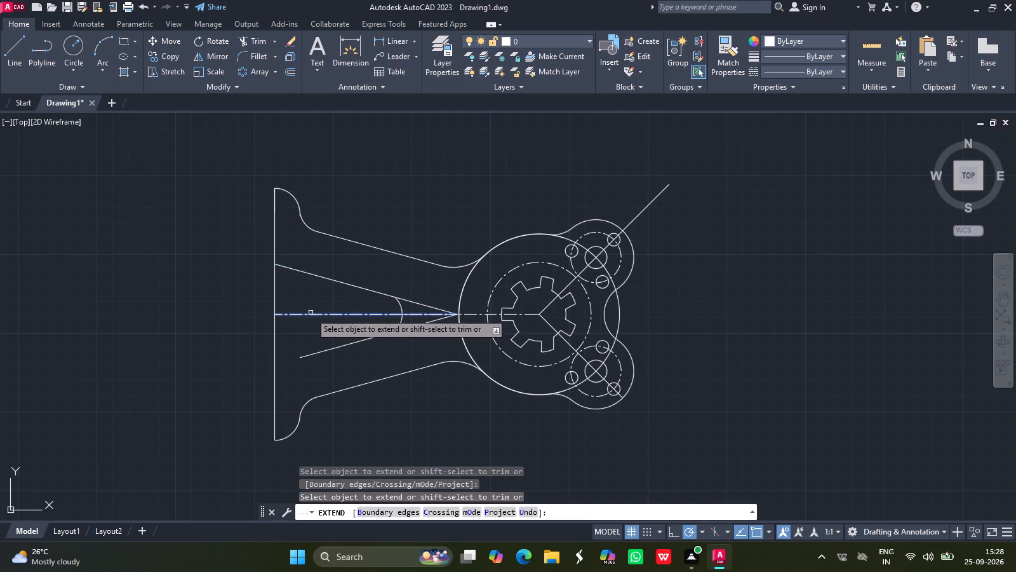
{"action": "left_click_drag", "start_coordinate": [308, 313], "coordinate": [309, 350]}
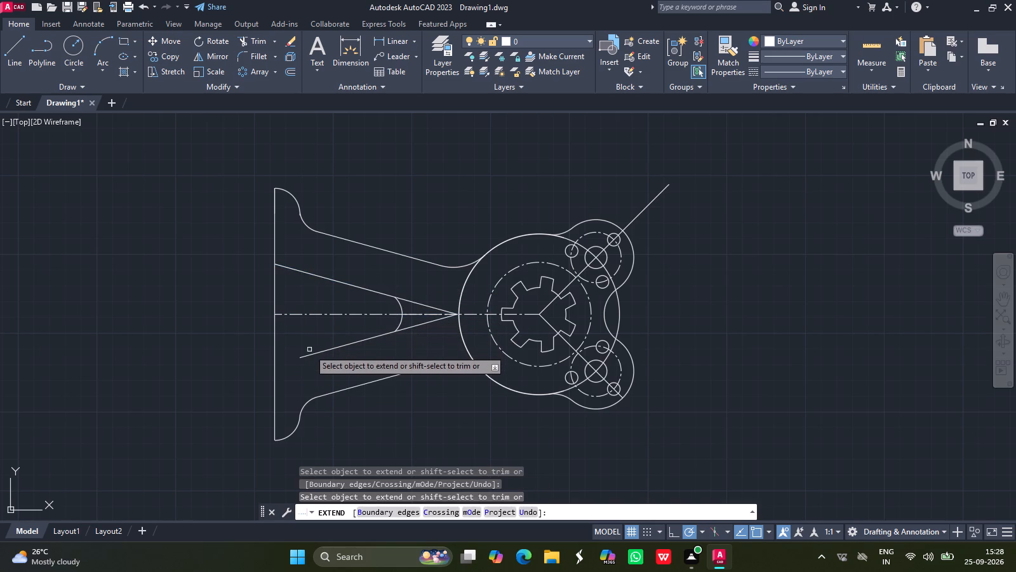
{"action": "left_click_drag", "start_coordinate": [309, 350], "coordinate": [309, 355]}
{"action": "left_click", "coordinate": [309, 355]}
{"action": "key", "text": "Return"}
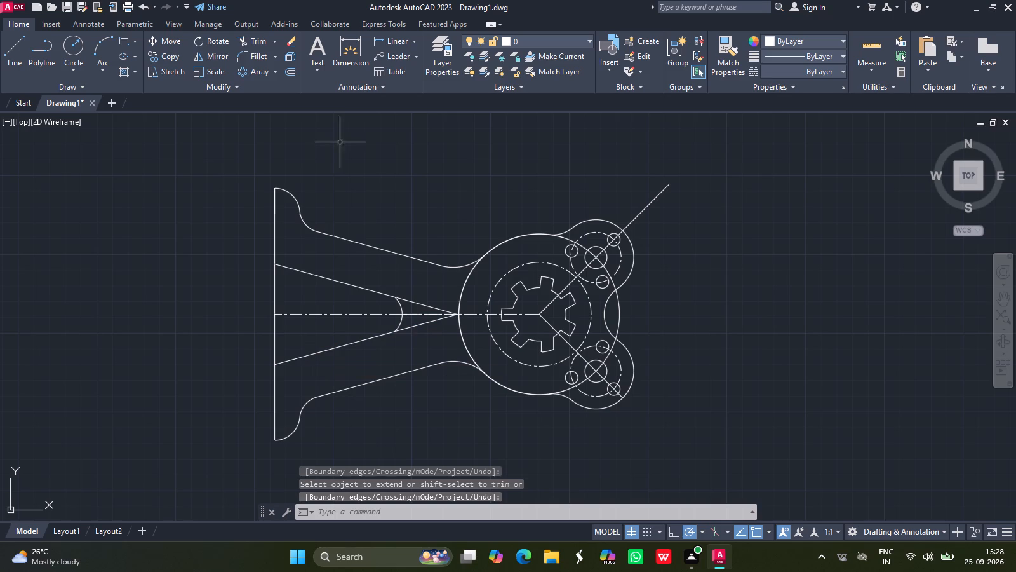
Trim the flange's outer vertical edge between the two inner sloping lines to open the V.
{"action": "left_click", "coordinate": [251, 37]}
{"action": "left_click_drag", "start_coordinate": [274, 285], "coordinate": [276, 318]}
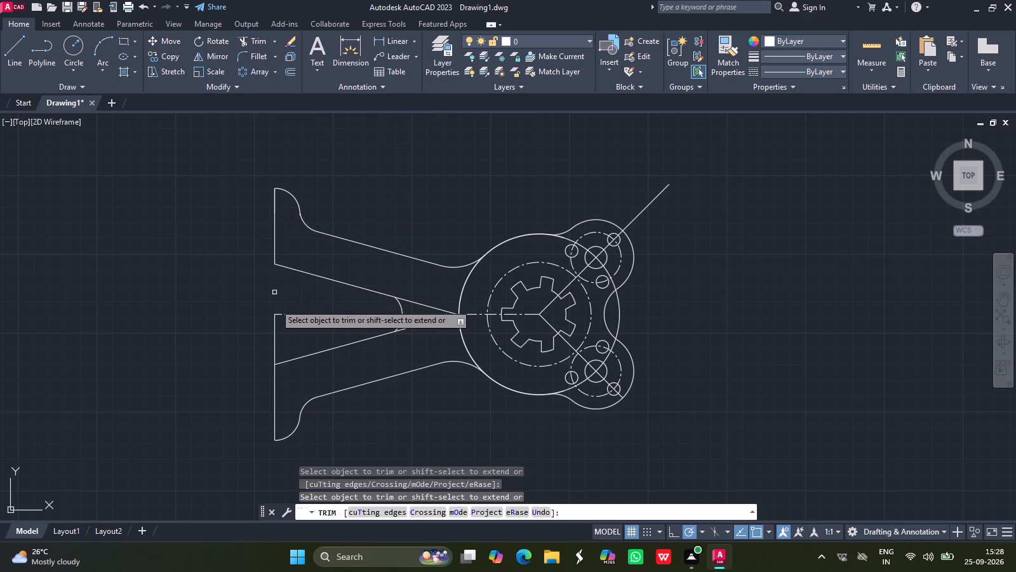
{"action": "left_click_drag", "start_coordinate": [276, 318], "coordinate": [274, 350]}
{"action": "left_click", "coordinate": [274, 350]}
{"action": "key", "text": "Return"}
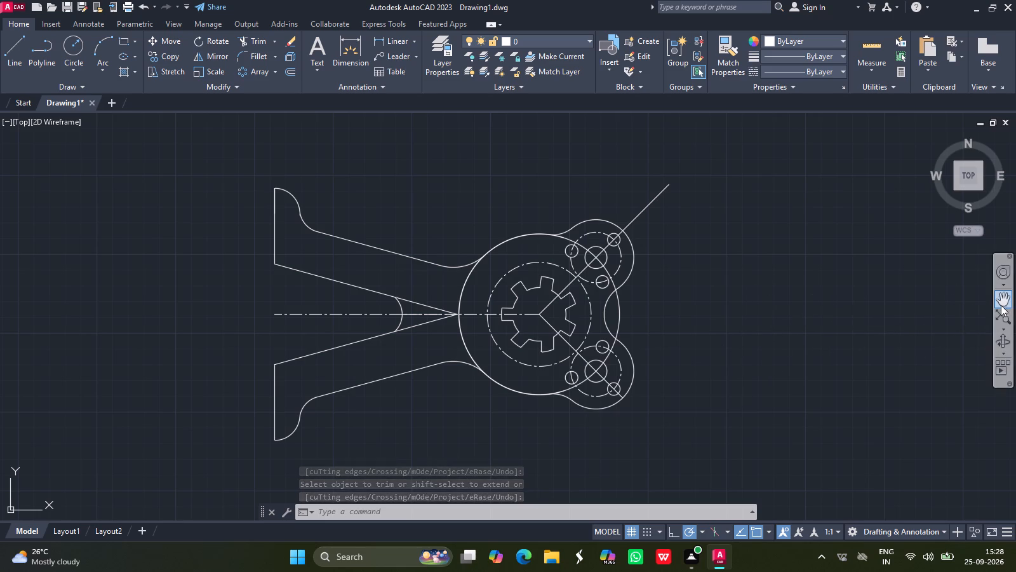
Add a vertical linear dimension for the flange's overall height, placed outside its outer edge.
{"action": "left_click_drag", "start_coordinate": [1002, 305], "coordinate": [679, 317]}
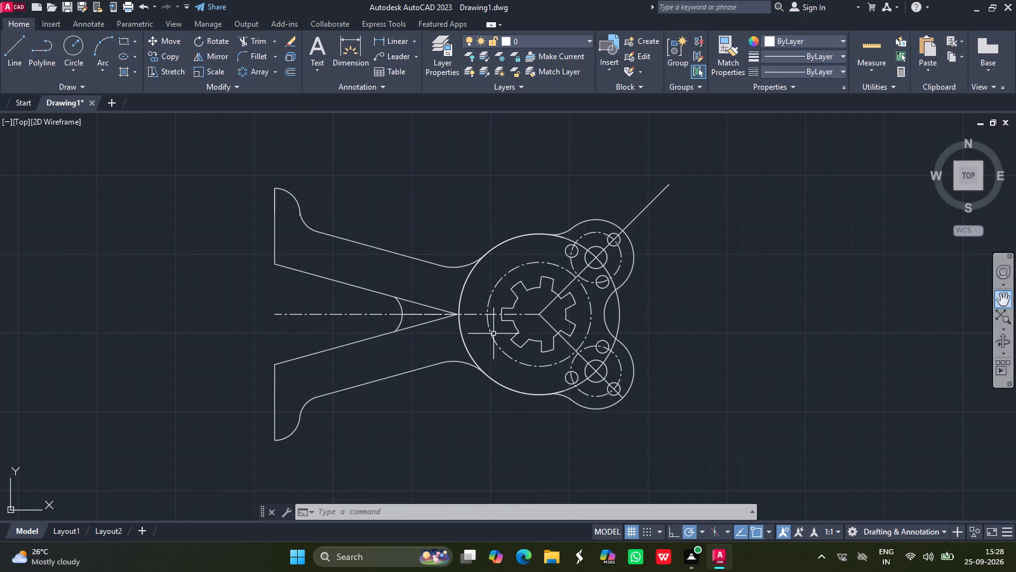
{"action": "left_click", "coordinate": [393, 43]}
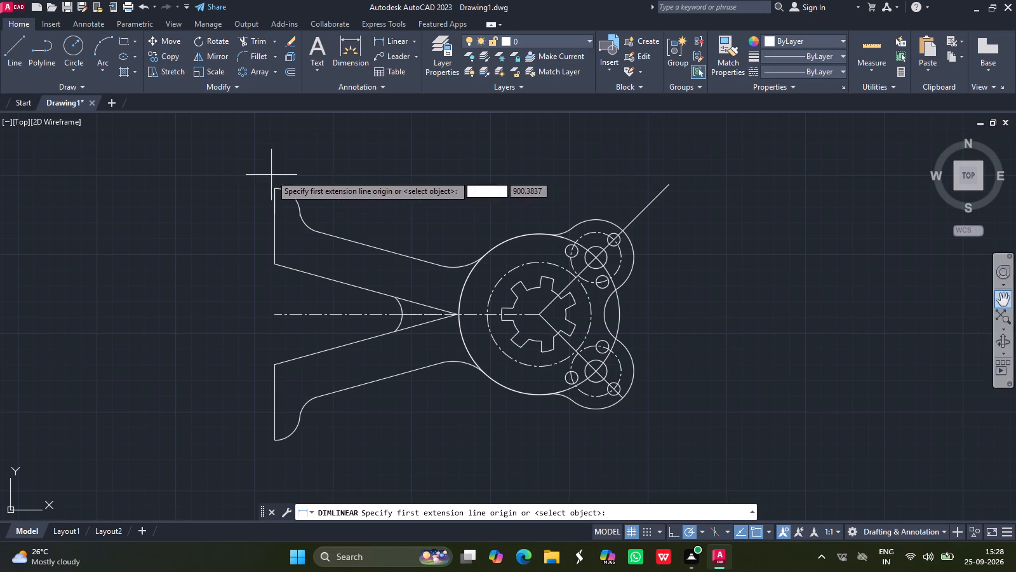
{"action": "left_click_drag", "start_coordinate": [276, 189], "coordinate": [258, 357]}
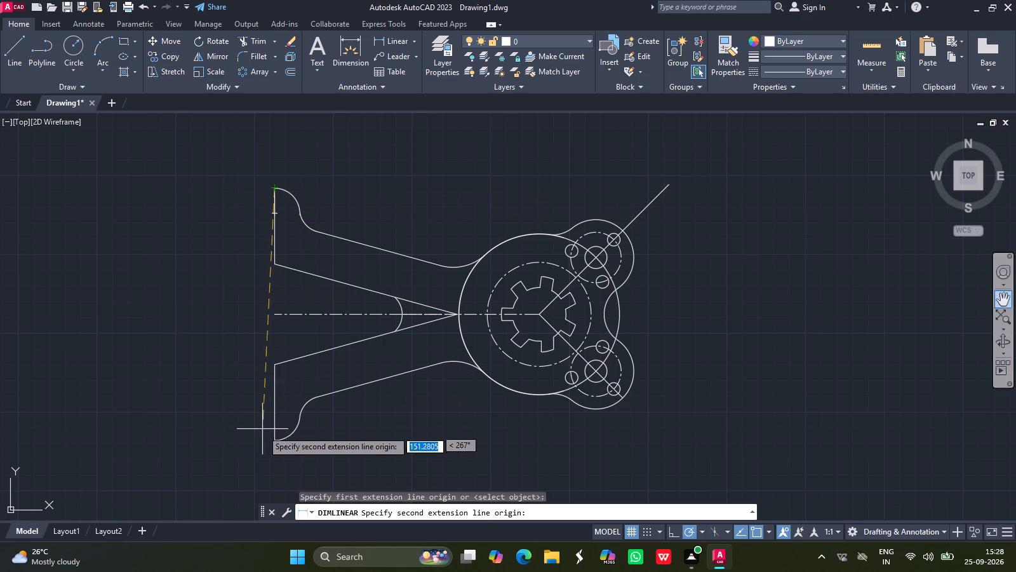
{"action": "left_click_drag", "start_coordinate": [274, 437], "coordinate": [250, 429]}
{"action": "left_click", "coordinate": [250, 429]}
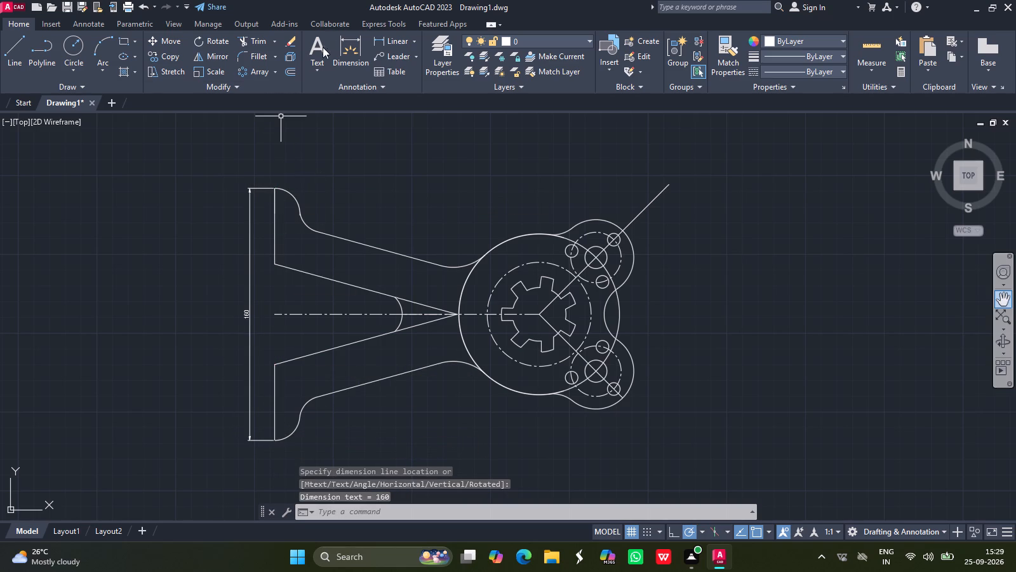
Add a vertical linear dimension across the V opening at the flange's outer edge, inside the overall height dimension.
{"action": "left_click", "coordinate": [389, 40]}
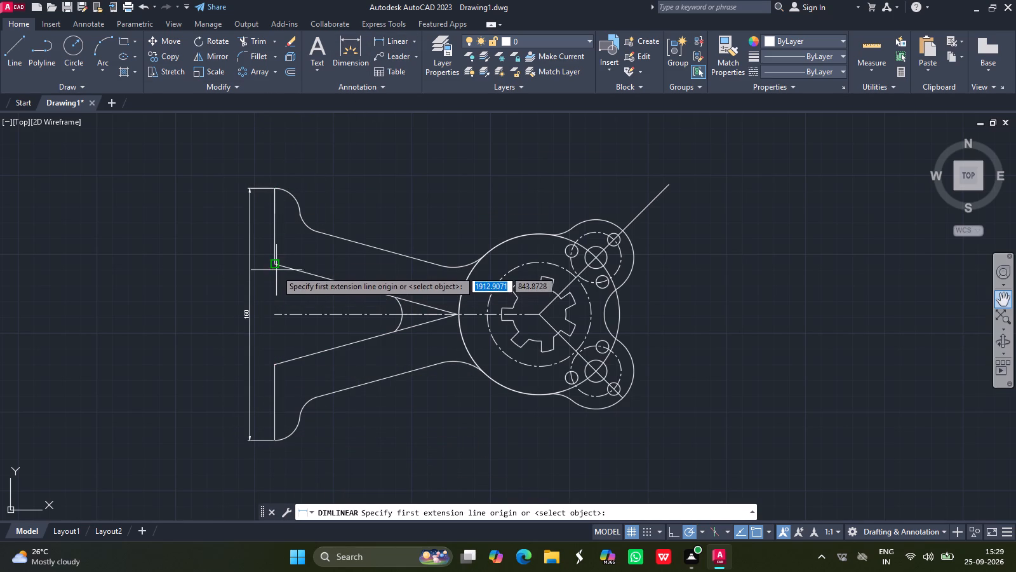
{"action": "left_click_drag", "start_coordinate": [276, 267], "coordinate": [273, 365]}
{"action": "left_click_drag", "start_coordinate": [272, 364], "coordinate": [264, 364]}
{"action": "left_click", "coordinate": [264, 364]}
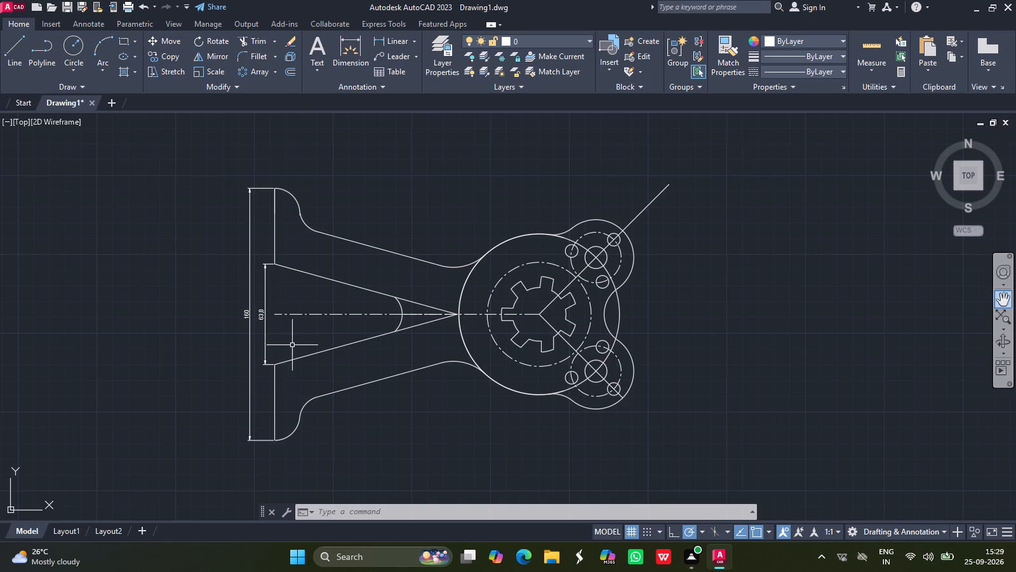
Override the V opening's dimension text with 55.
{"action": "double_click", "coordinate": [259, 316]}
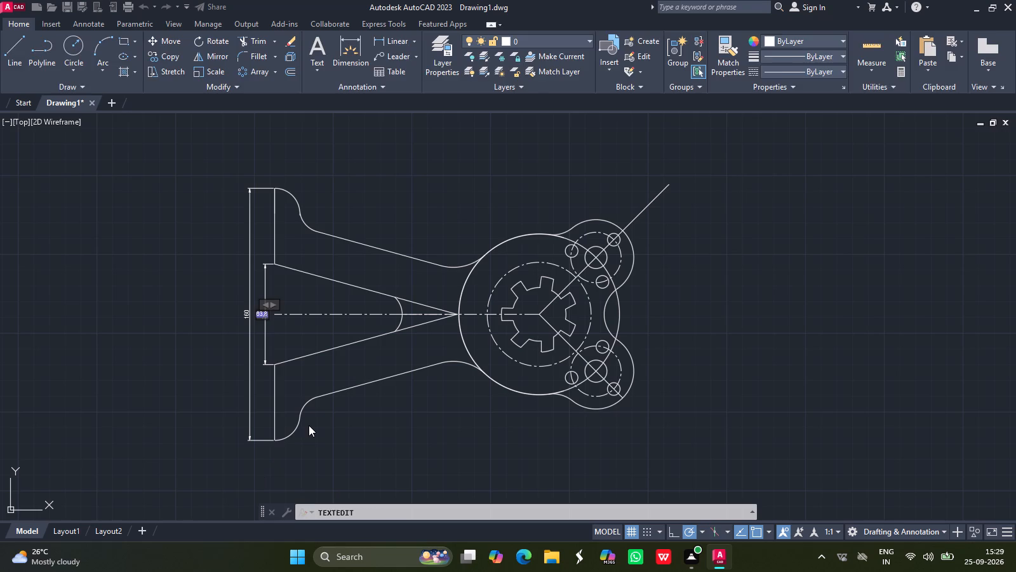
{"action": "key", "text": "BackSpace"}
{"action": "type", "text": "55"}
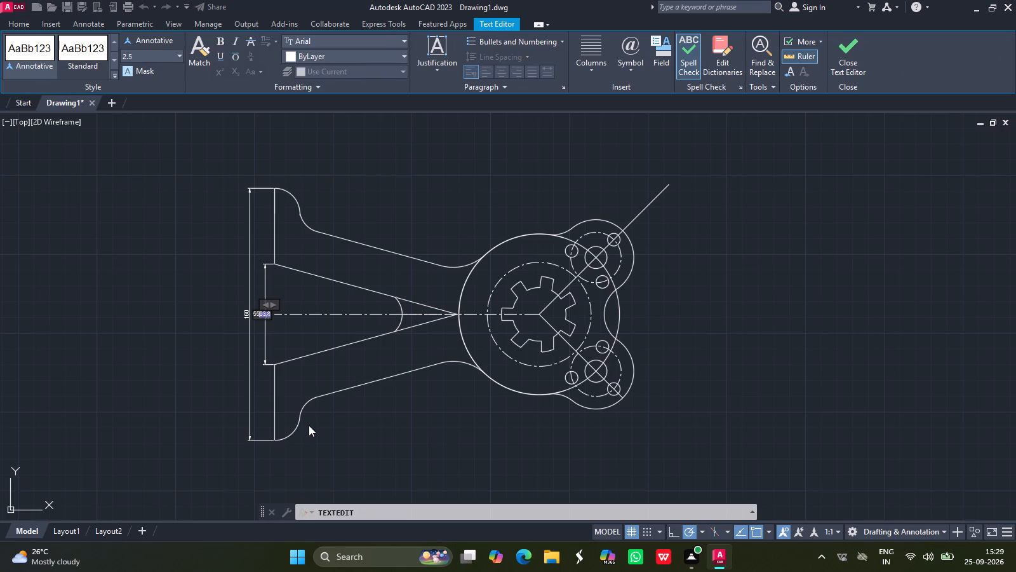
{"action": "key", "text": "Right"}
{"action": "key", "text": "BackSpace"}
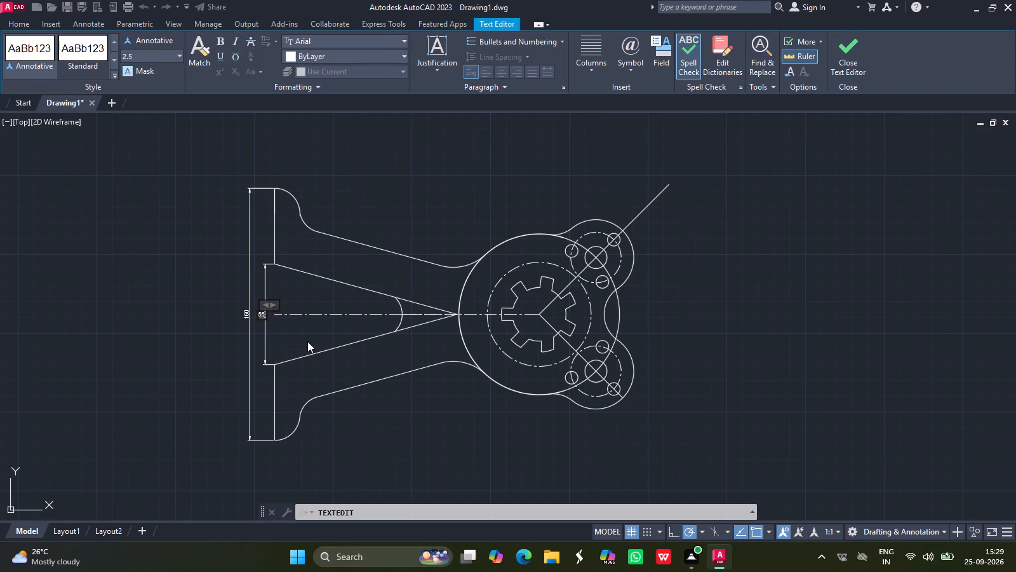
{"action": "left_click", "coordinate": [305, 338]}
{"action": "key", "text": "Escape"}
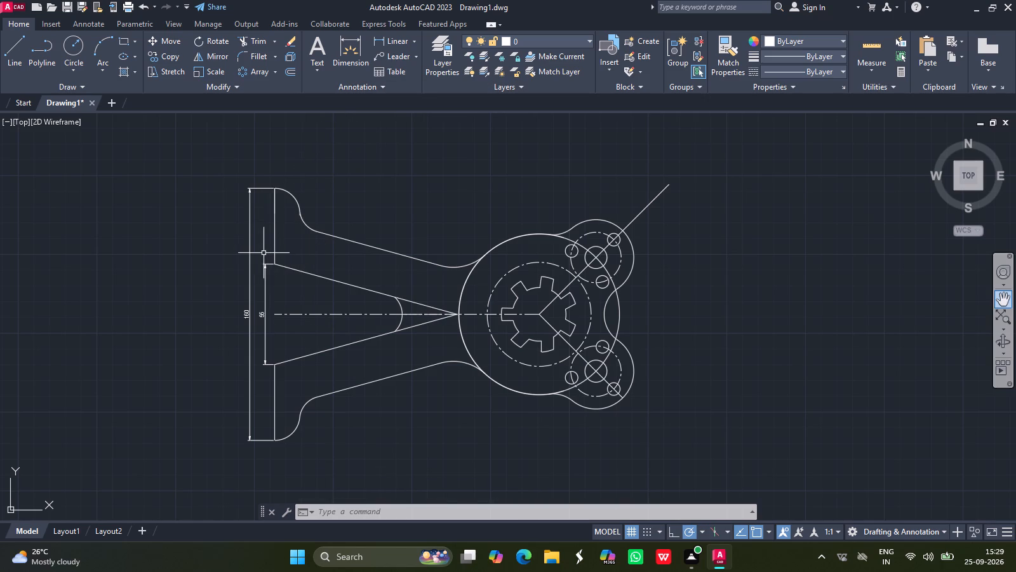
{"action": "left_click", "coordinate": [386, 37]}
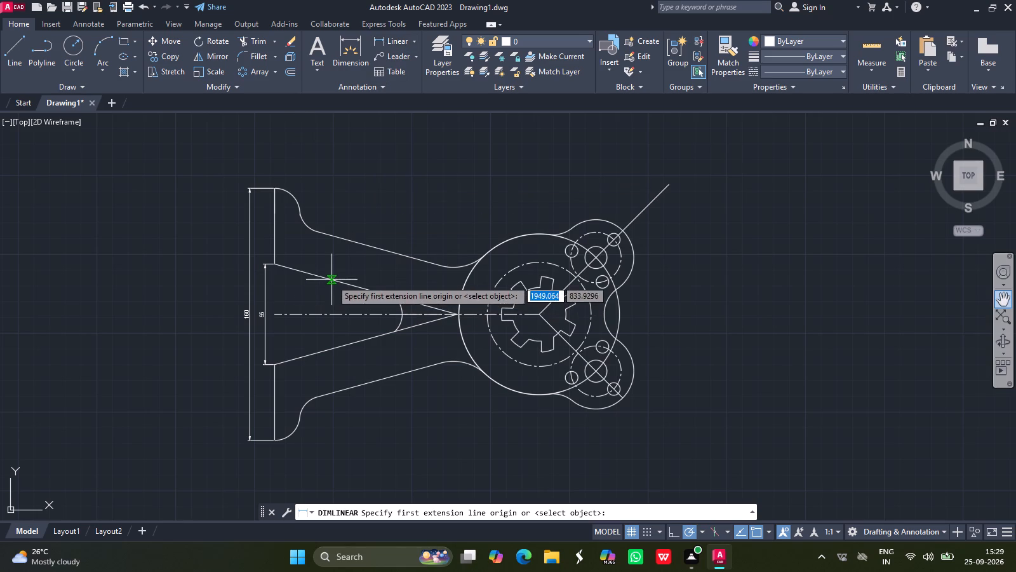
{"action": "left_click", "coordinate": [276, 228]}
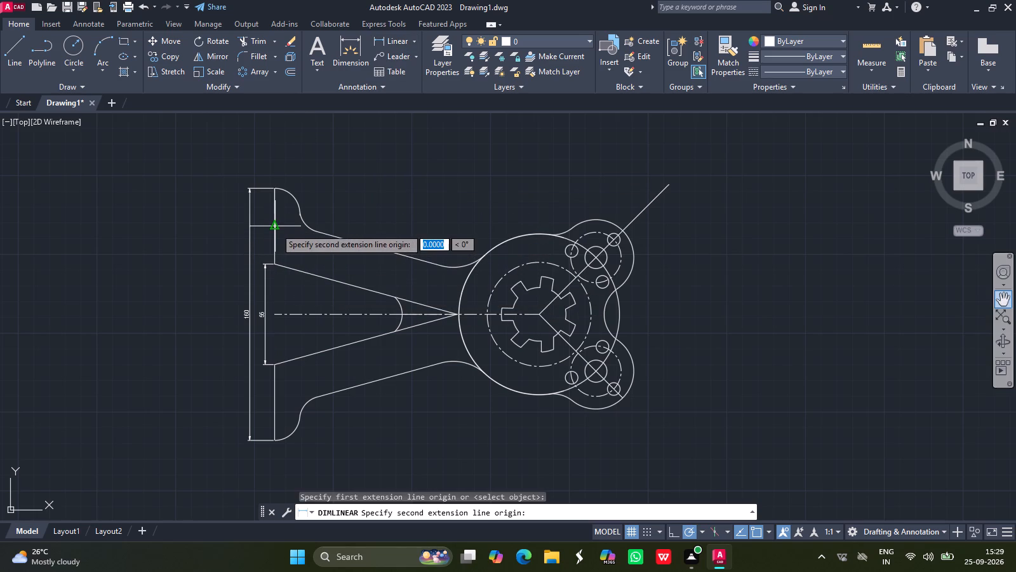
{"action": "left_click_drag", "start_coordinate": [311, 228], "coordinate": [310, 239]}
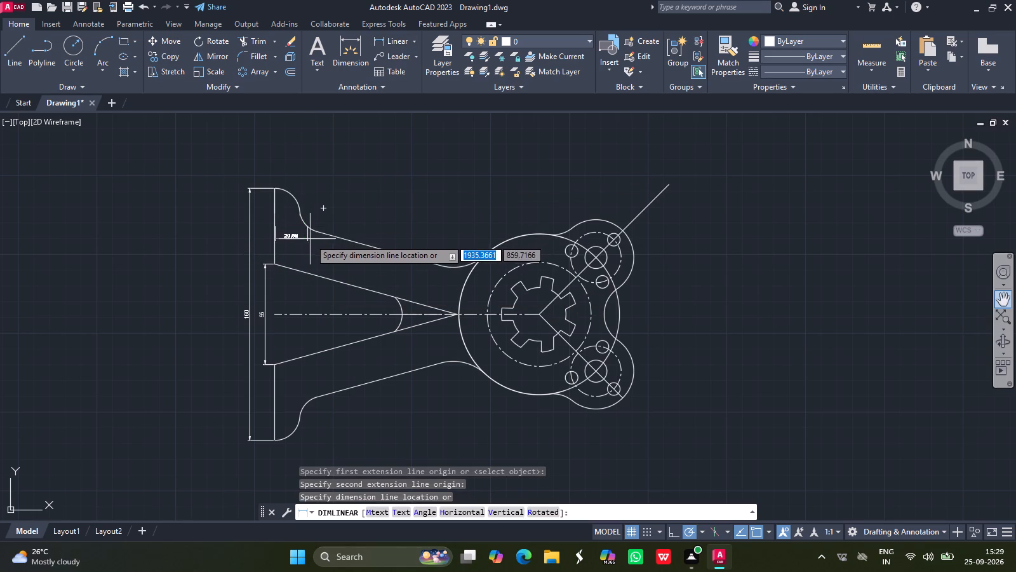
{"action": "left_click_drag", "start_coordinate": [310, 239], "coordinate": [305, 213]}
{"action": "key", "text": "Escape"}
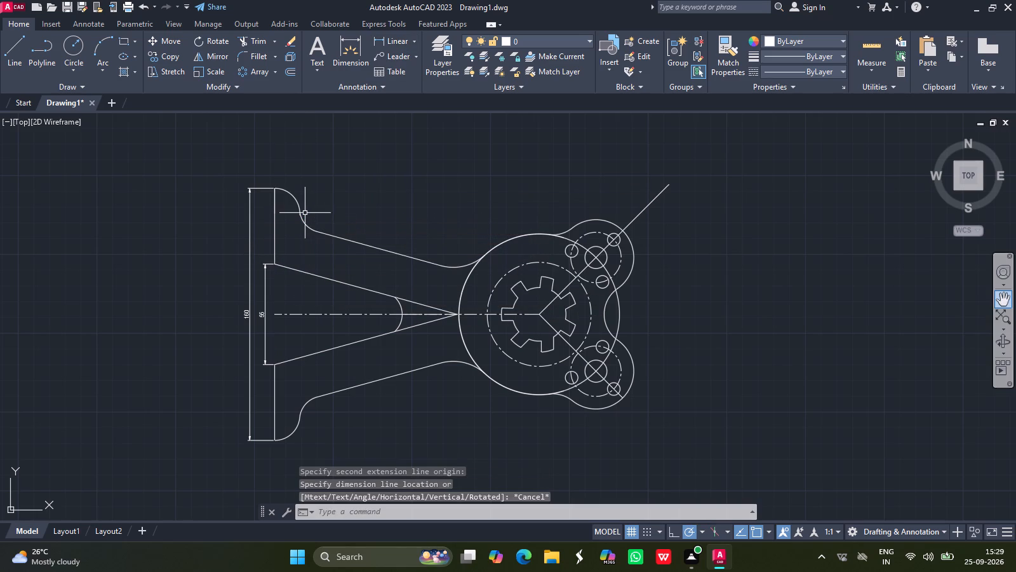
Add a horizontal linear dimension for the flange's thickness, placed just inside its upper end.
{"action": "left_click", "coordinate": [390, 37]}
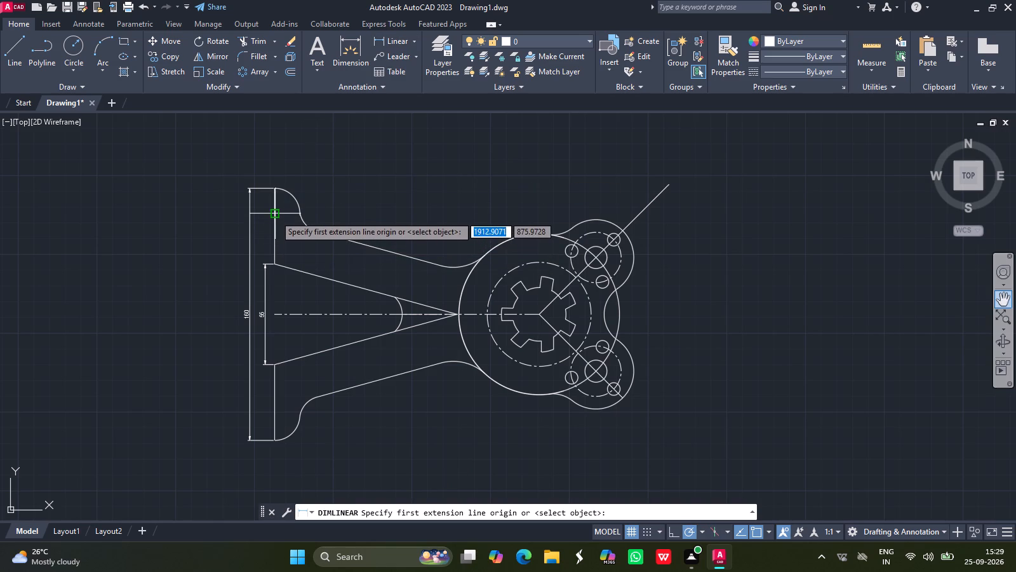
{"action": "left_click_drag", "start_coordinate": [275, 215], "coordinate": [298, 214]}
{"action": "left_click_drag", "start_coordinate": [298, 214], "coordinate": [298, 217]}
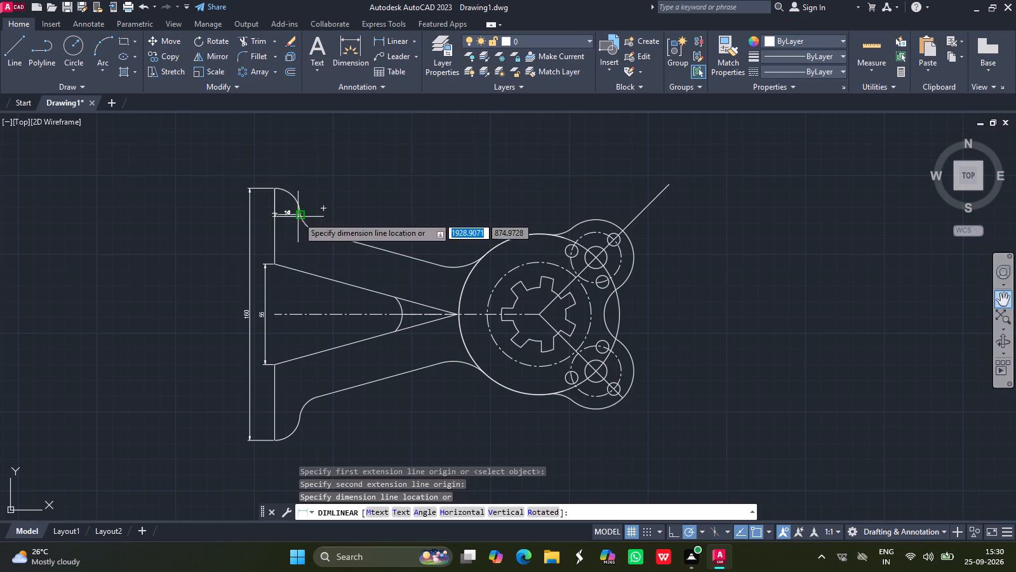
{"action": "left_click_drag", "start_coordinate": [298, 217], "coordinate": [296, 228]}
{"action": "left_click_drag", "start_coordinate": [296, 228], "coordinate": [356, 113]}
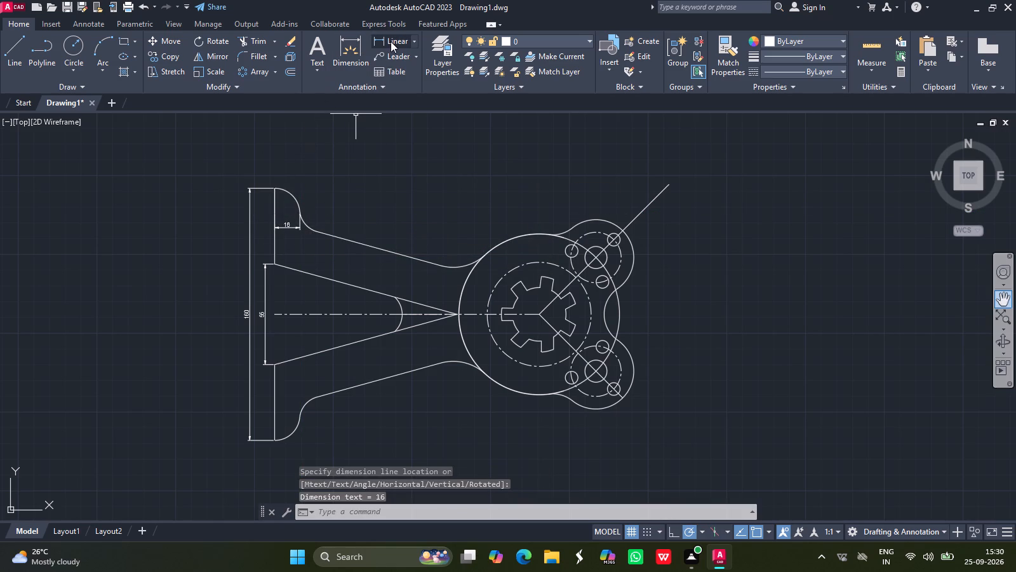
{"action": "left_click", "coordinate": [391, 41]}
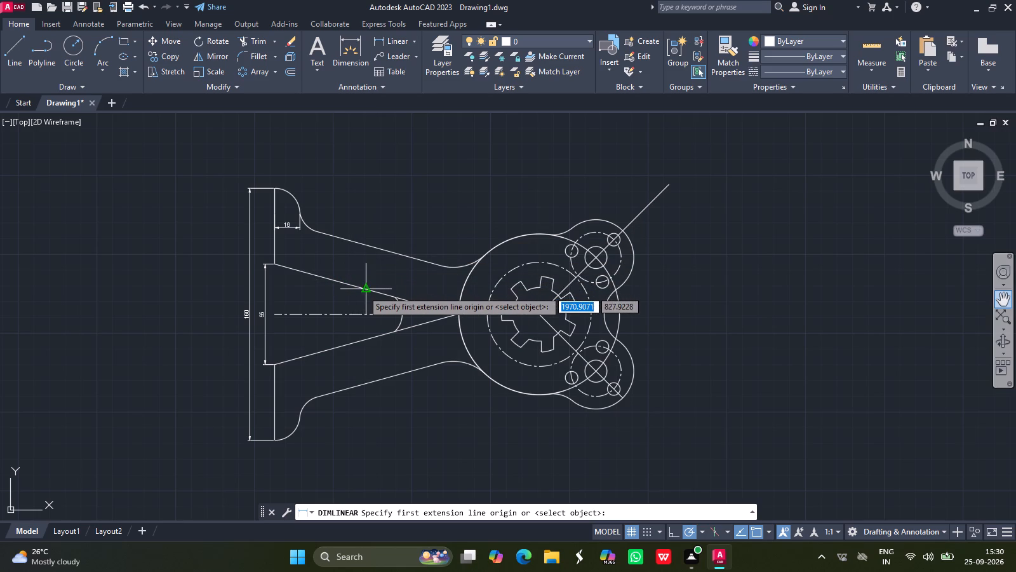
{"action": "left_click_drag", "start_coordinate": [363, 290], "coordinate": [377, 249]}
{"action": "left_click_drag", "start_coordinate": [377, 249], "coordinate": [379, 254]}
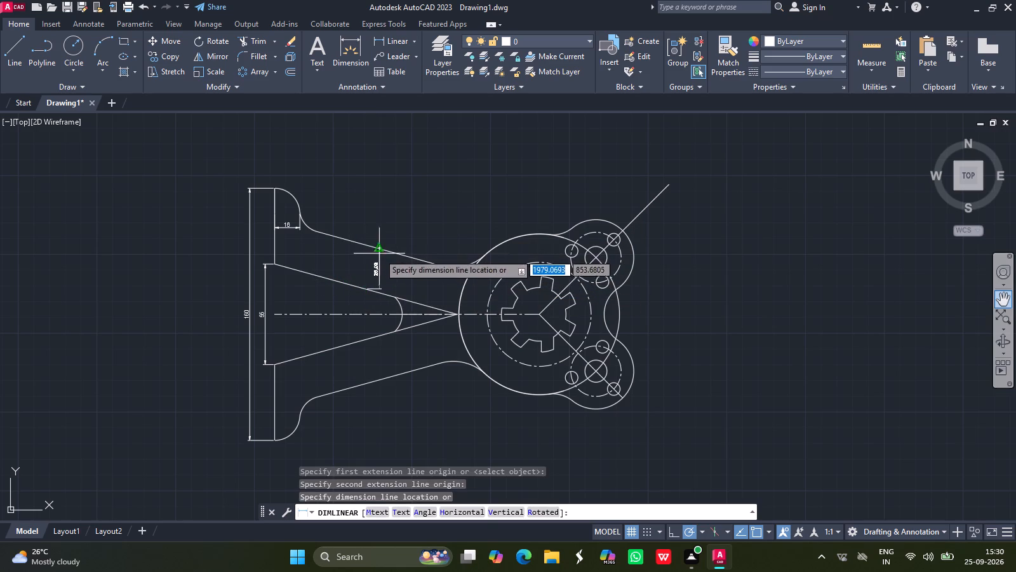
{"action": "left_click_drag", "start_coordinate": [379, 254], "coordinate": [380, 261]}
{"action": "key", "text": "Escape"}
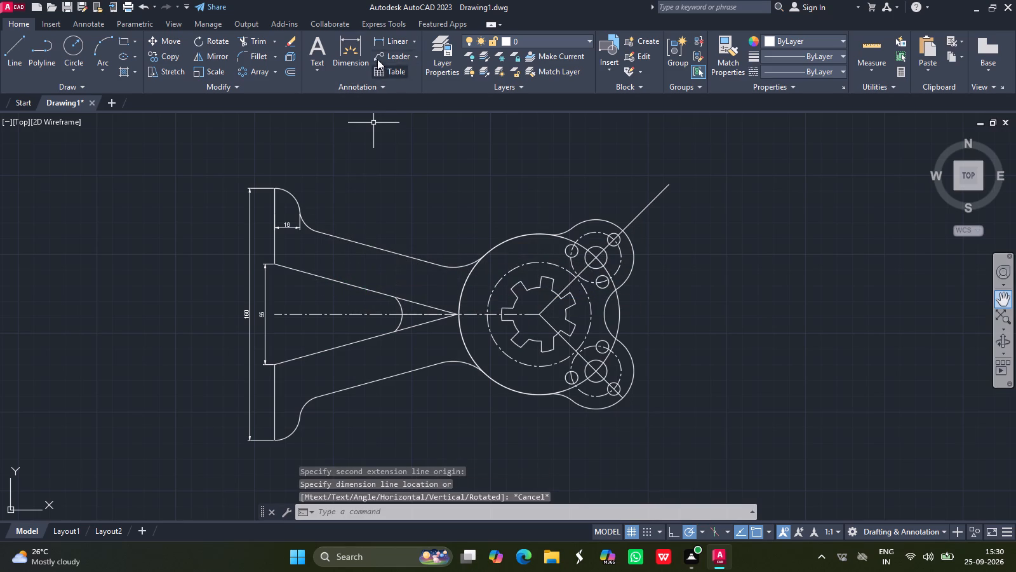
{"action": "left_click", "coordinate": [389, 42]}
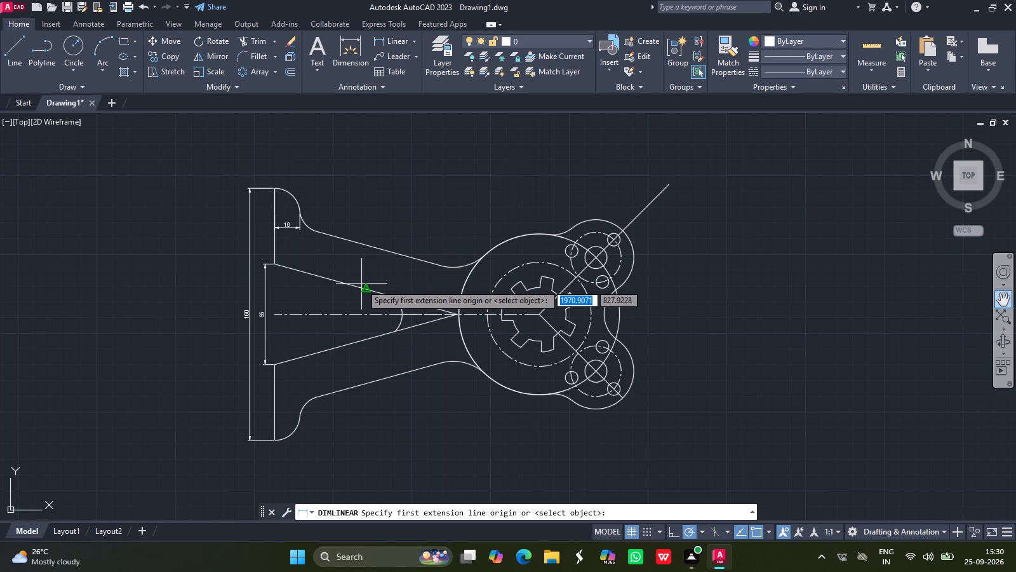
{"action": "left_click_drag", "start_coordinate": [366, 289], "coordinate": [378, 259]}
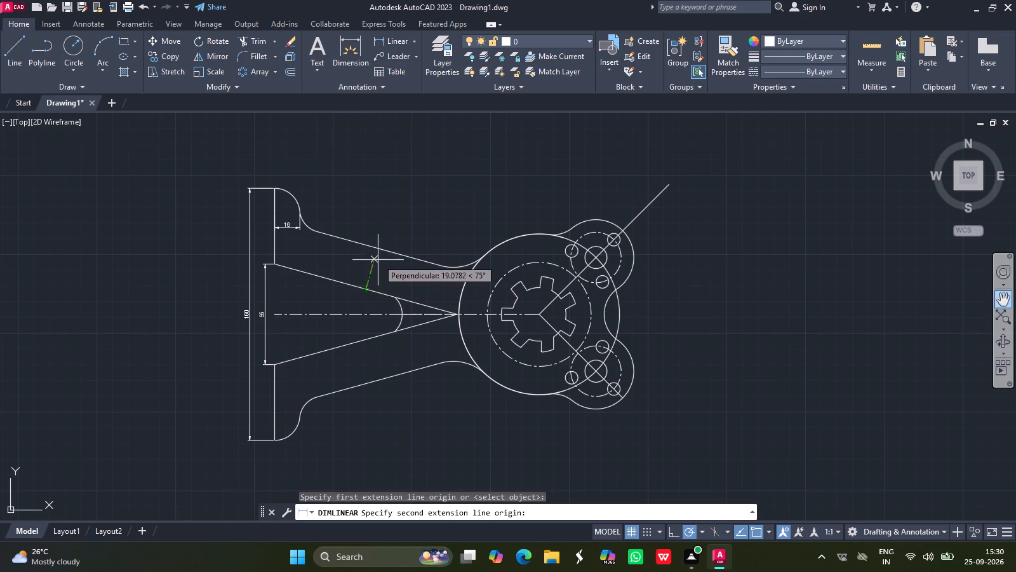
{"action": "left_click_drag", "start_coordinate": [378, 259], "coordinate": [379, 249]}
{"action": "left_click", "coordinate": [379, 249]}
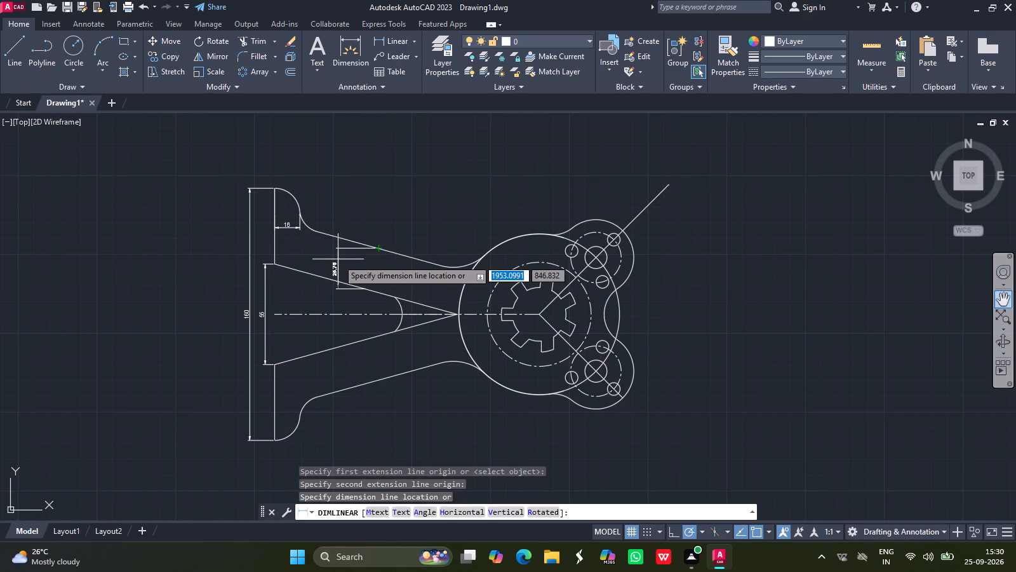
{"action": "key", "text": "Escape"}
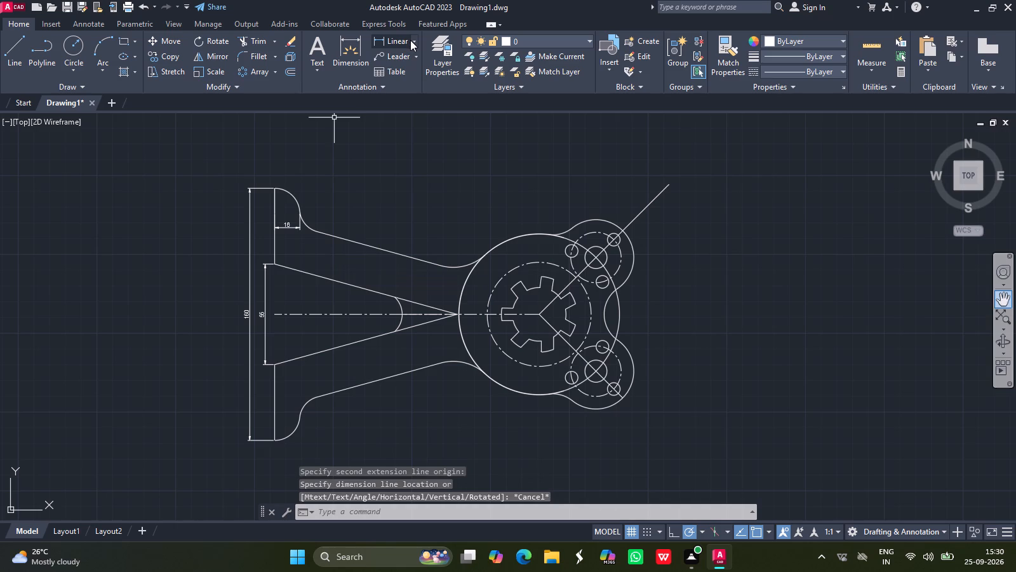
Add an aligned dimension across the upper arm, from the inner V line's midpoint to the outer sloping line.
{"action": "left_click", "coordinate": [410, 40]}
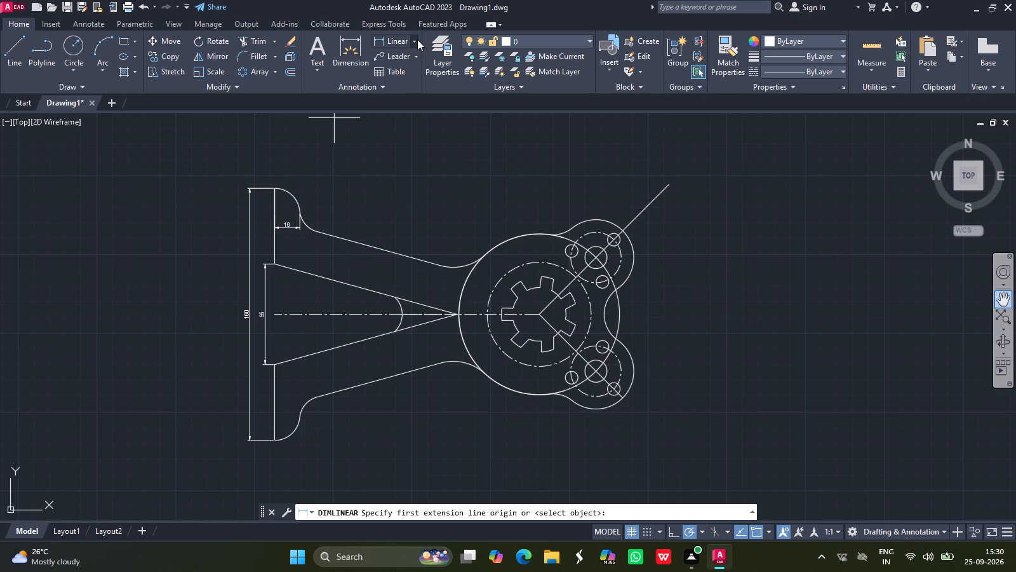
{"action": "left_click", "coordinate": [417, 39]}
{"action": "left_click", "coordinate": [403, 87]}
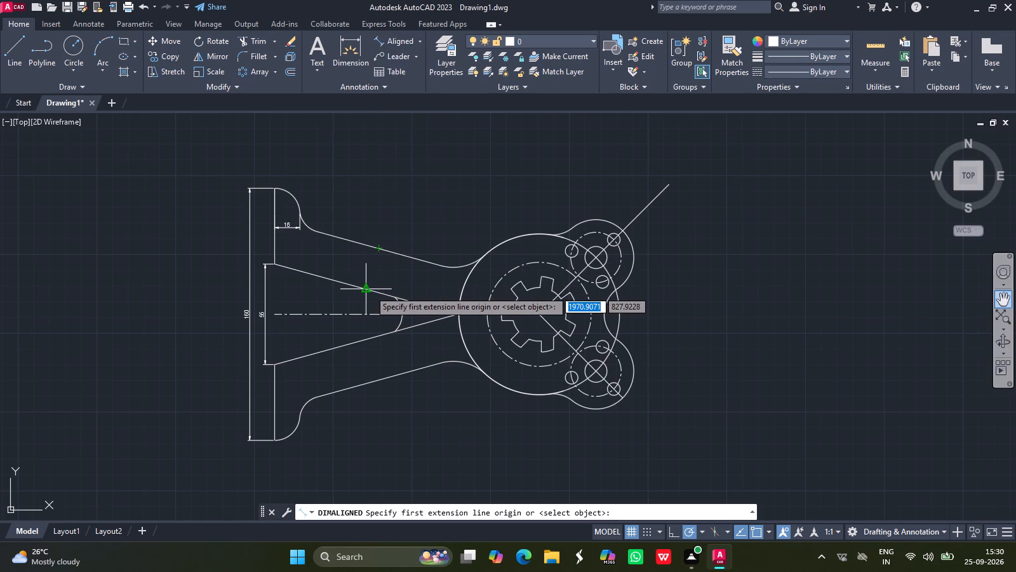
{"action": "left_click_drag", "start_coordinate": [370, 290], "coordinate": [379, 252]}
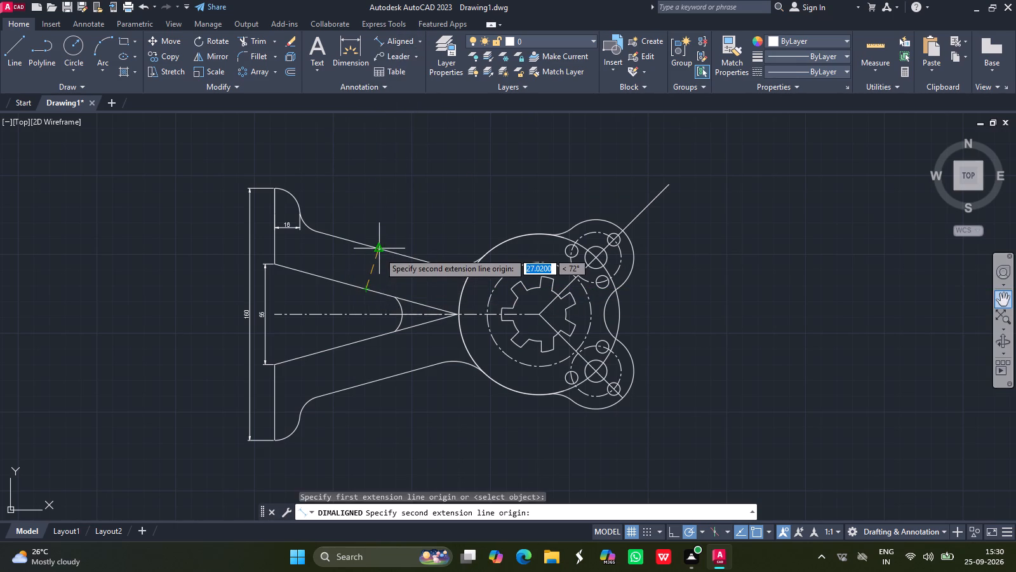
{"action": "left_click_drag", "start_coordinate": [379, 252], "coordinate": [386, 258]}
{"action": "left_click", "coordinate": [386, 258]}
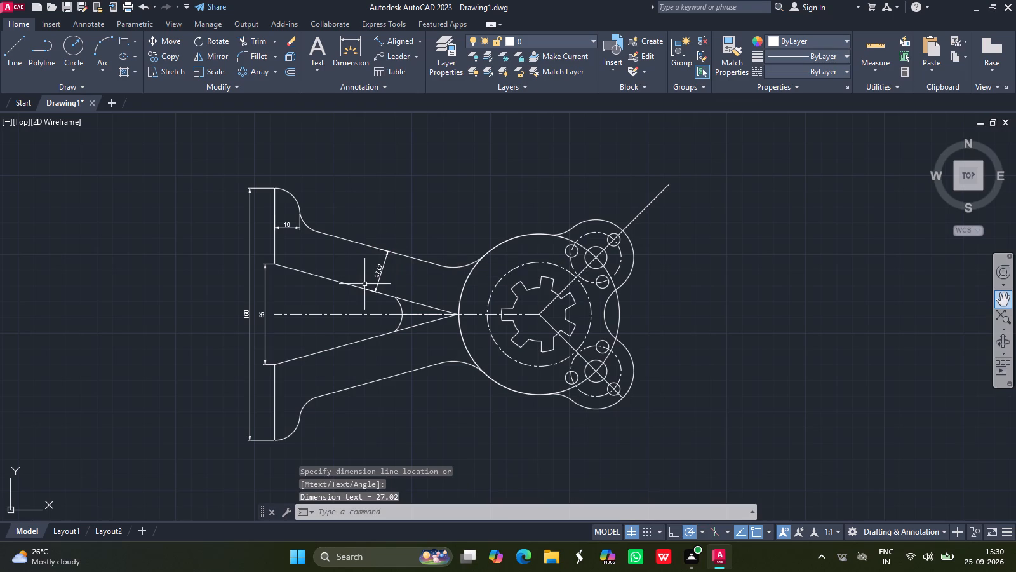
Set the upper arm's aligned dimension to a precision of 0 decimal places.
{"action": "left_click", "coordinate": [378, 273]}
{"action": "right_click", "coordinate": [378, 273]}
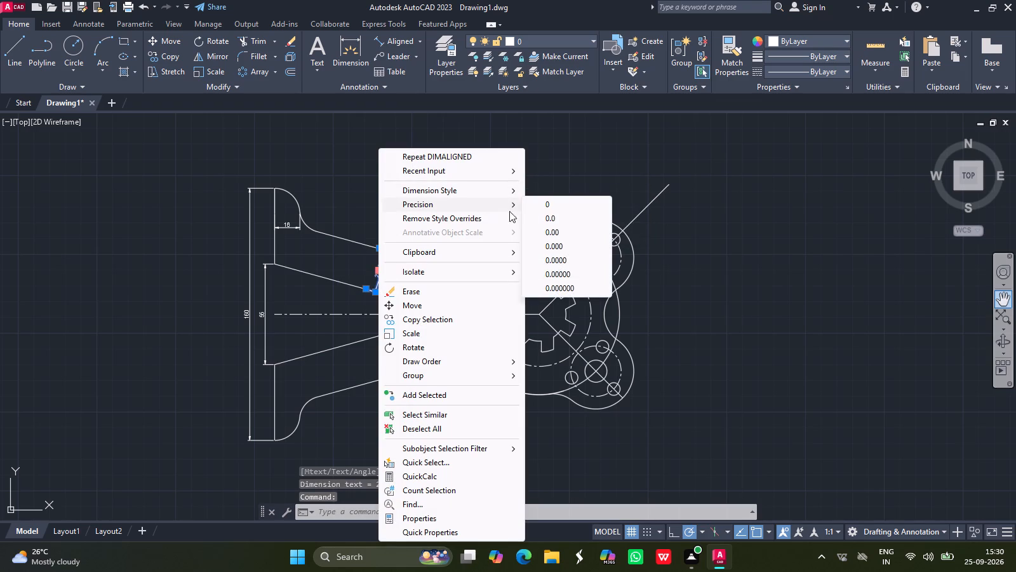
{"action": "left_click", "coordinate": [549, 205]}
{"action": "key", "text": "Escape"}
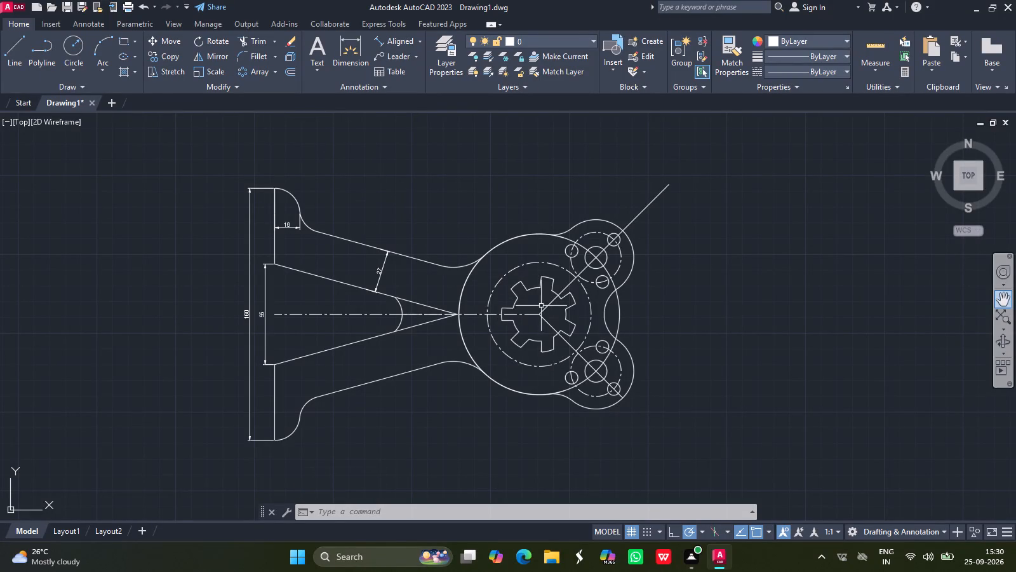
Add a horizontal linear dimension from the flange's lower outer corner to the V's apex, placed below the profile.
{"action": "left_click", "coordinate": [420, 41]}
{"action": "left_click", "coordinate": [400, 67]}
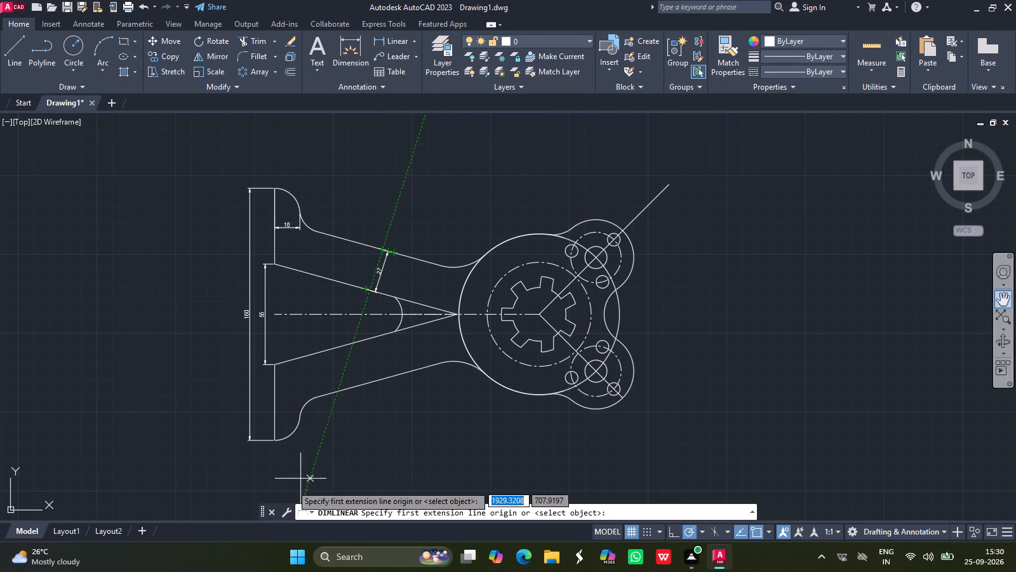
{"action": "left_click_drag", "start_coordinate": [276, 440], "coordinate": [282, 443]}
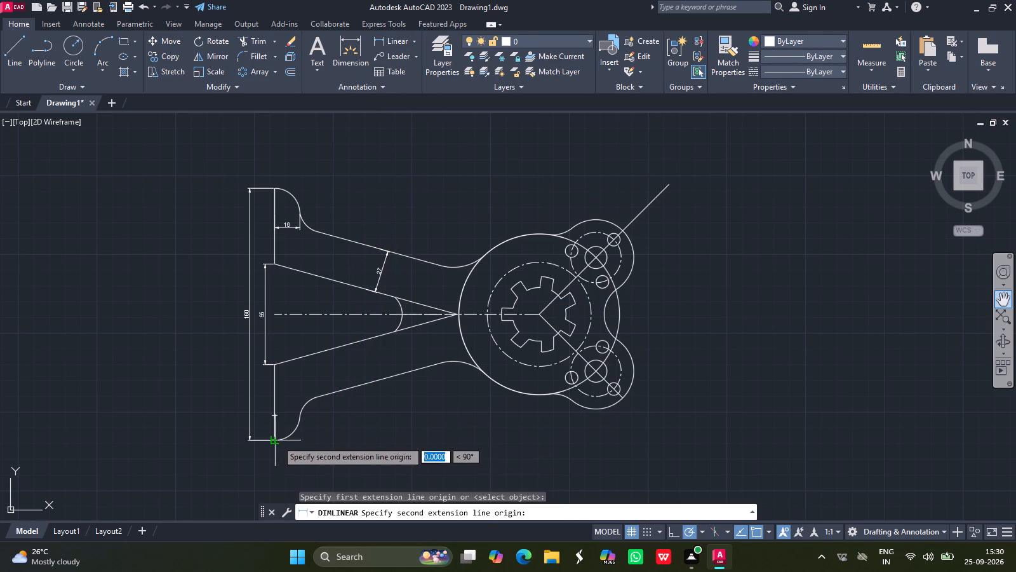
{"action": "left_click_drag", "start_coordinate": [282, 443], "coordinate": [430, 432]}
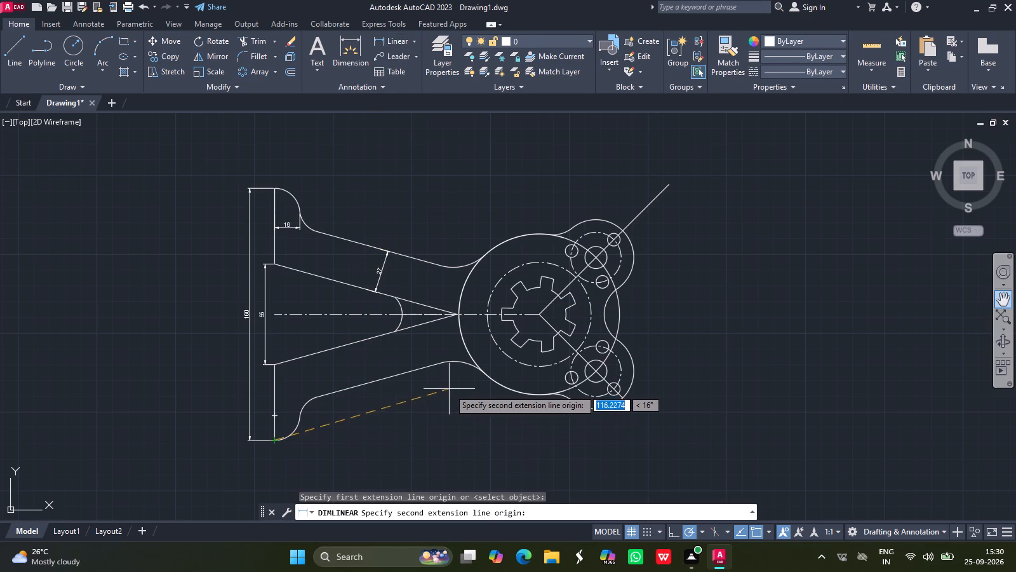
{"action": "left_click_drag", "start_coordinate": [458, 314], "coordinate": [448, 400]}
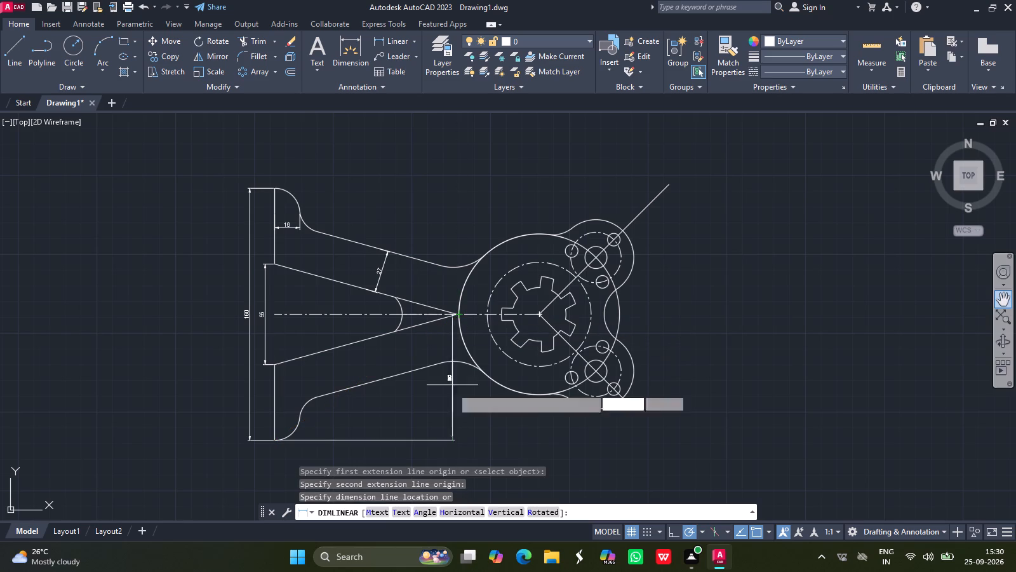
{"action": "left_click_drag", "start_coordinate": [448, 400], "coordinate": [445, 417]}
{"action": "left_click", "coordinate": [421, 443]}
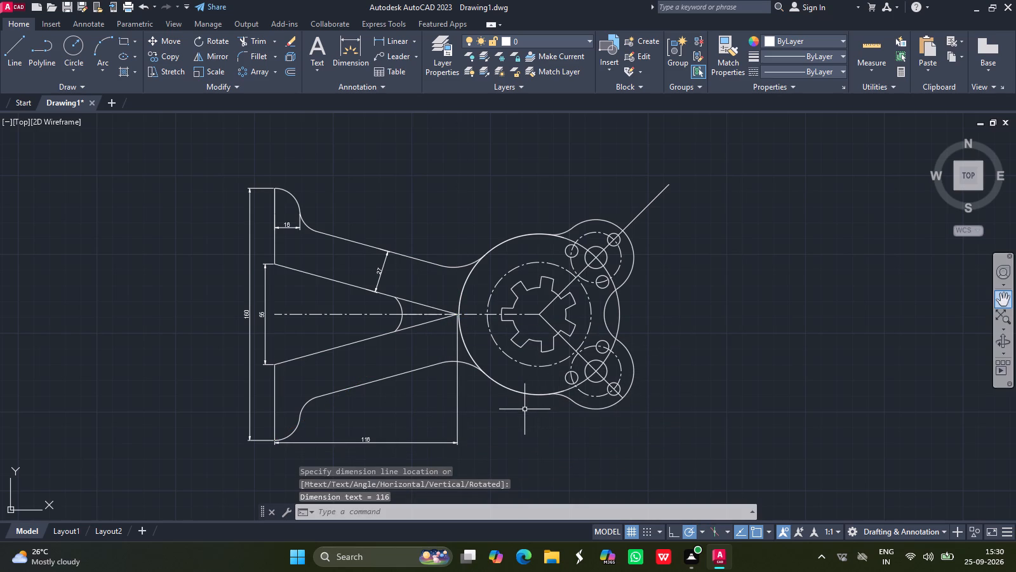
Override the text of the horizontal dimension below the arm with 100.
{"action": "left_click", "coordinate": [1005, 304]}
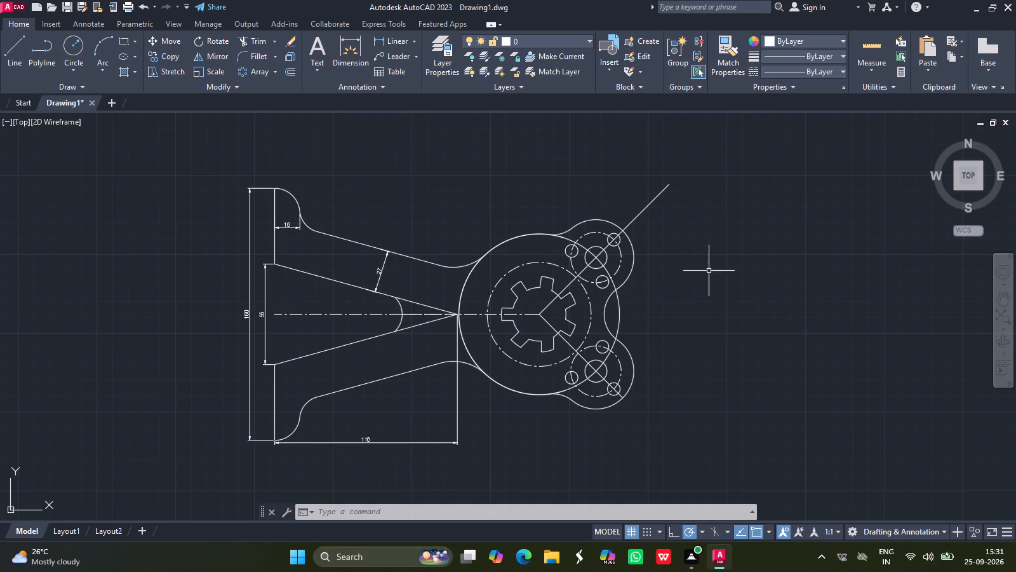
{"action": "left_click", "coordinate": [1004, 297]}
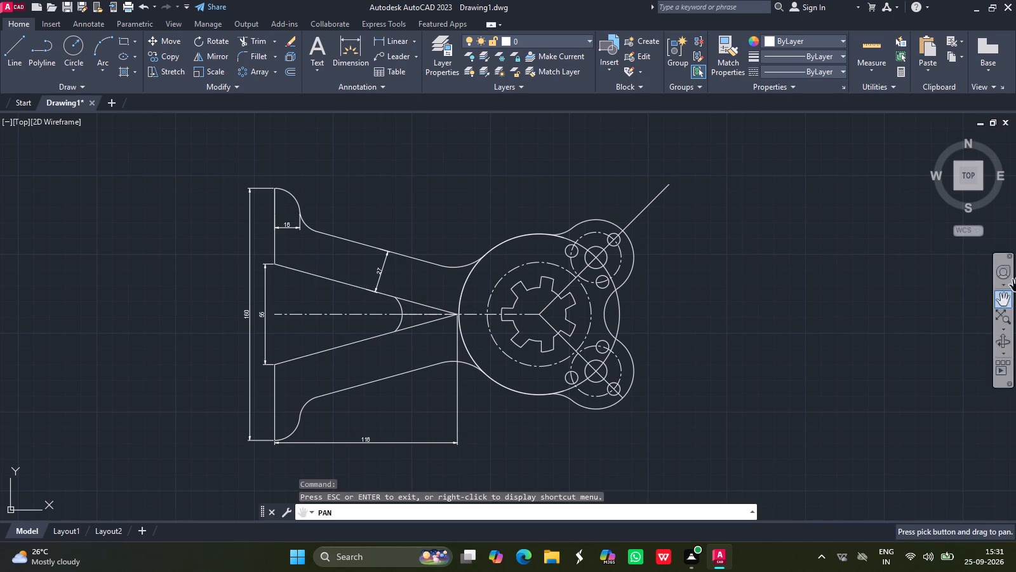
{"action": "left_click_drag", "start_coordinate": [411, 325], "coordinate": [349, 260]}
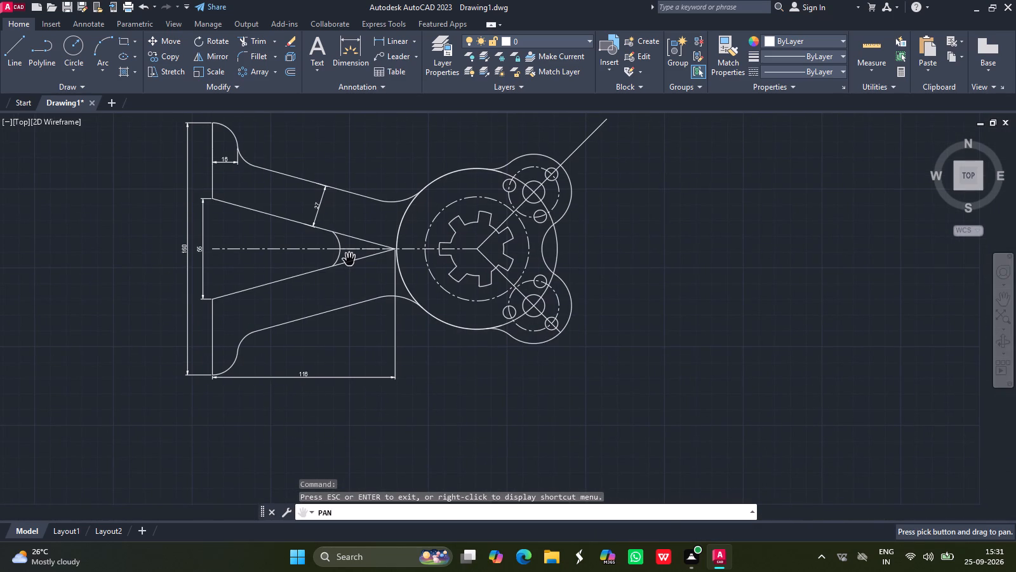
{"action": "key", "text": "Escape"}
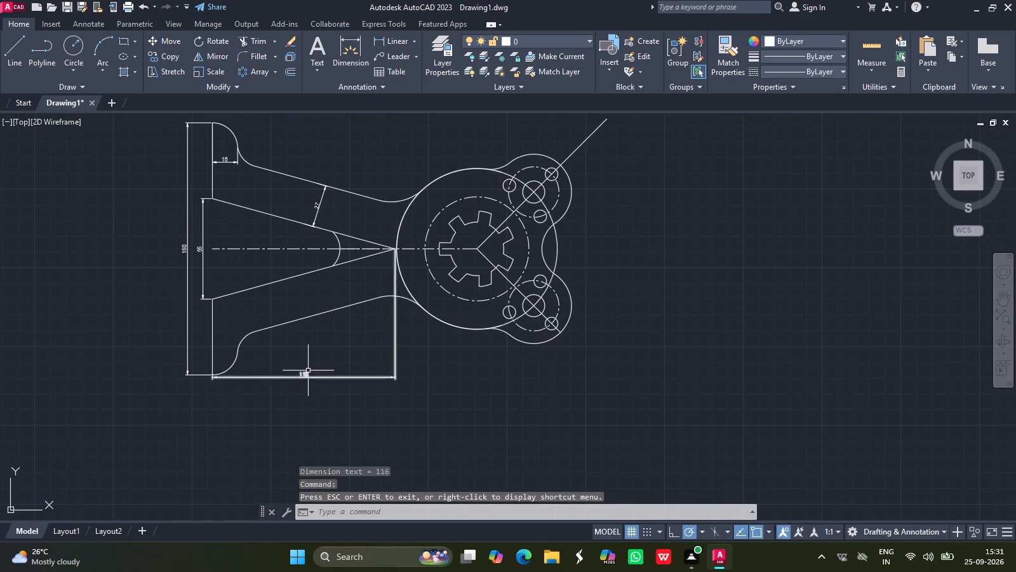
{"action": "double_click", "coordinate": [306, 372]}
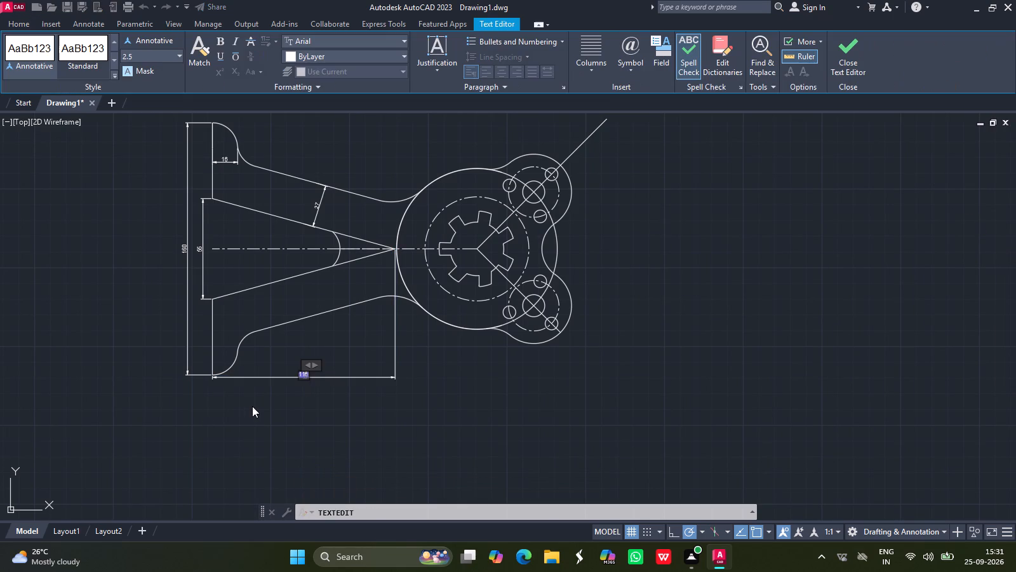
{"action": "key", "text": "Delete"}
{"action": "type", "text": "100"}
{"action": "left_click", "coordinate": [314, 411]}
{"action": "key", "text": "Escape"}
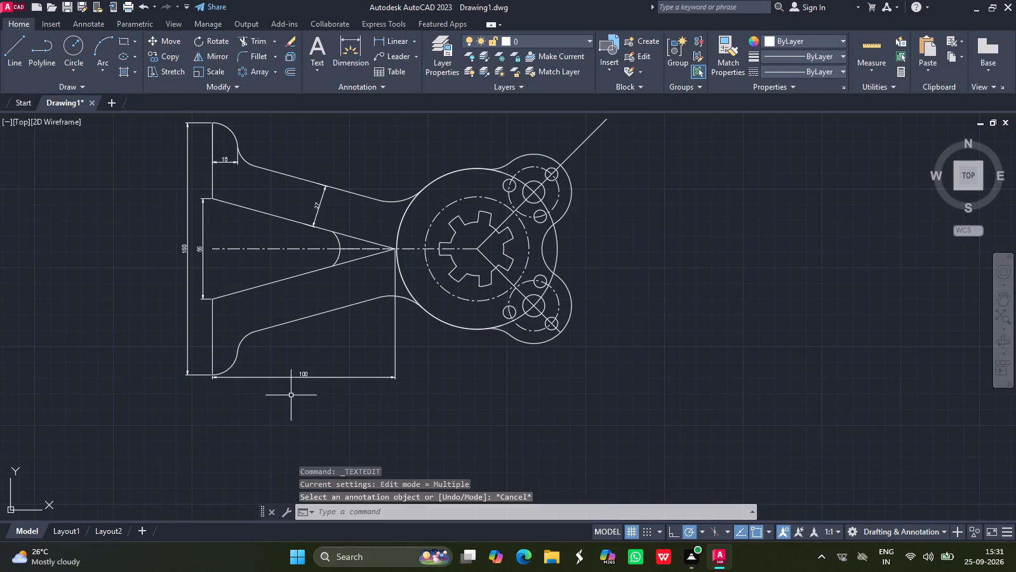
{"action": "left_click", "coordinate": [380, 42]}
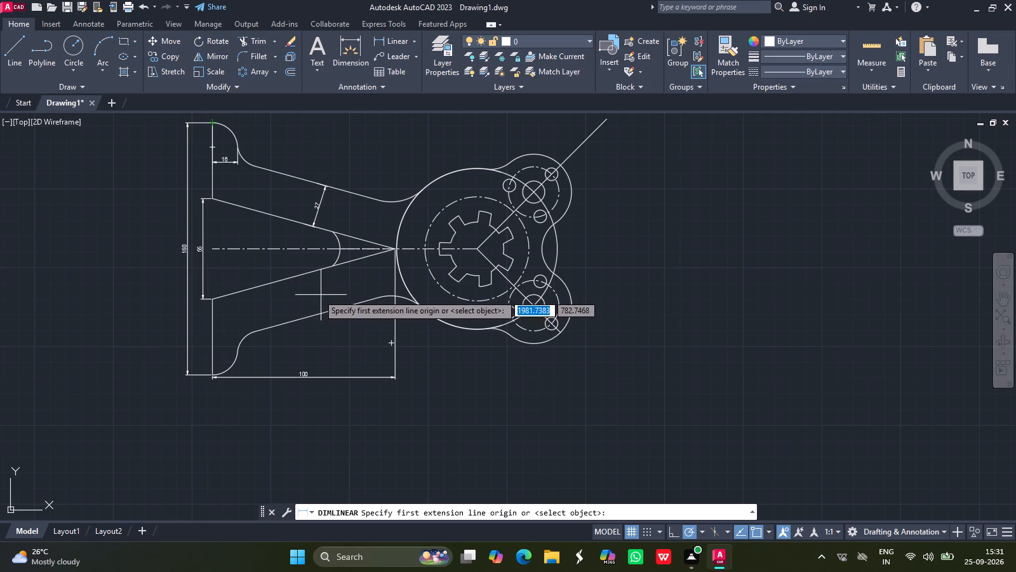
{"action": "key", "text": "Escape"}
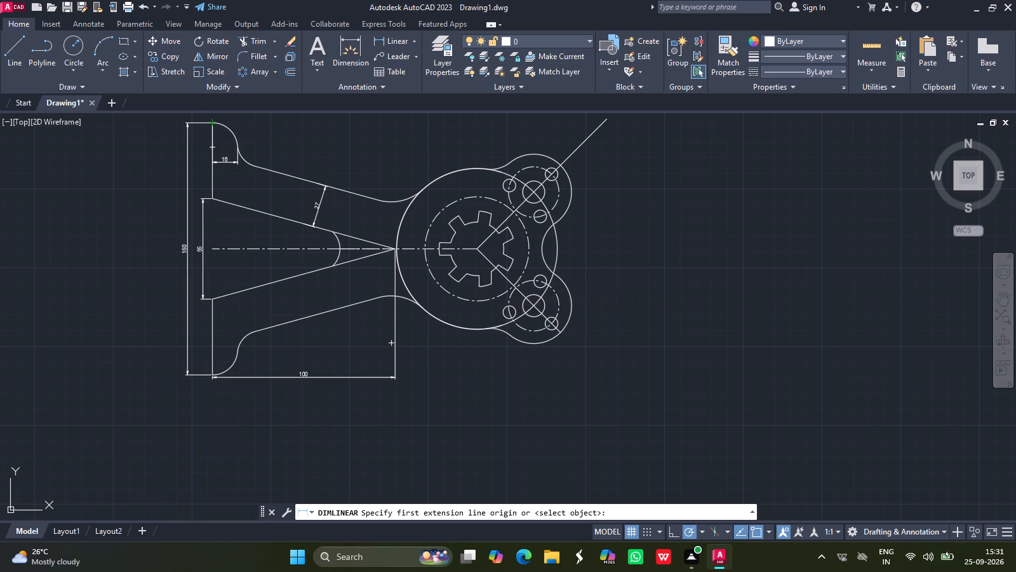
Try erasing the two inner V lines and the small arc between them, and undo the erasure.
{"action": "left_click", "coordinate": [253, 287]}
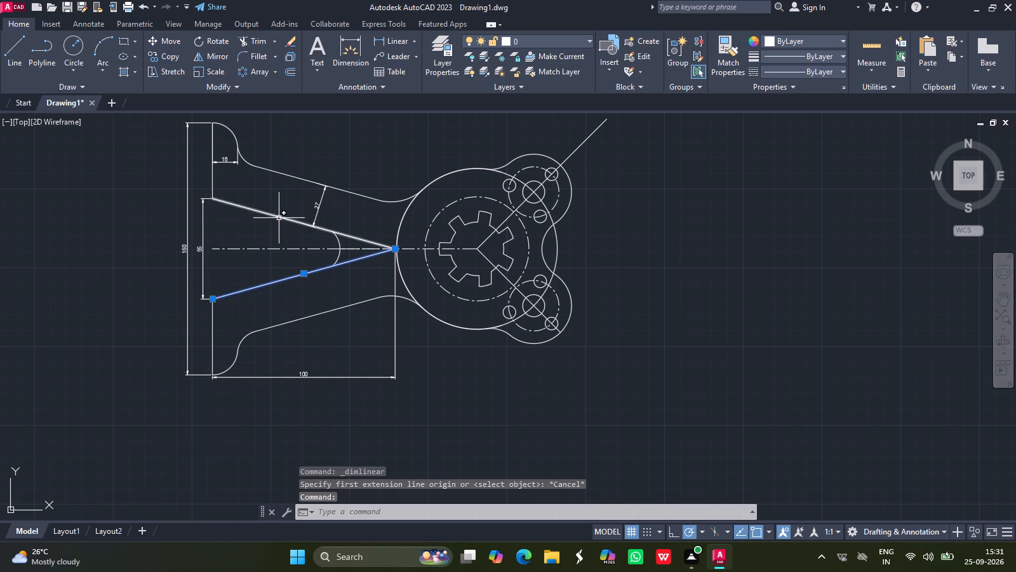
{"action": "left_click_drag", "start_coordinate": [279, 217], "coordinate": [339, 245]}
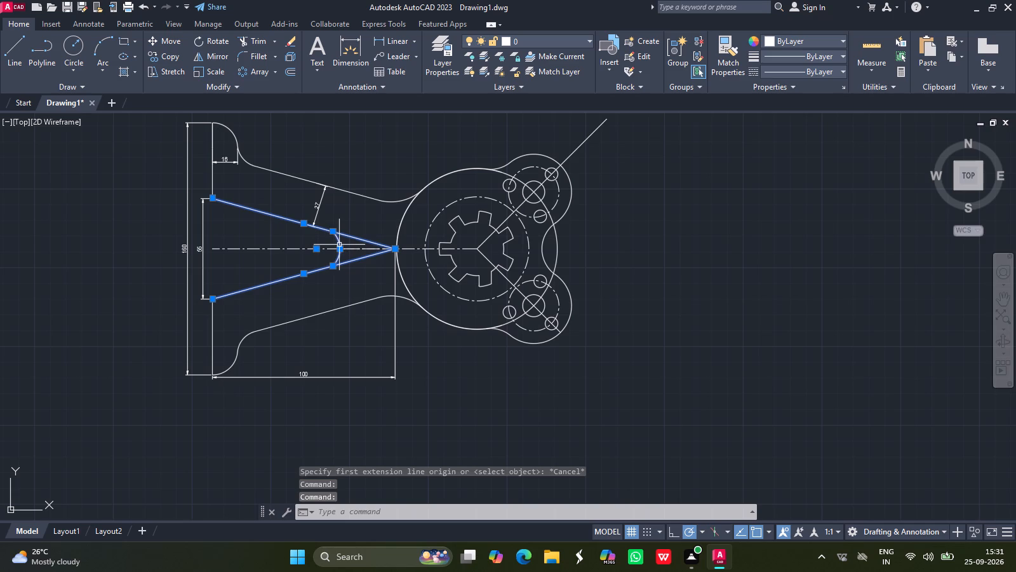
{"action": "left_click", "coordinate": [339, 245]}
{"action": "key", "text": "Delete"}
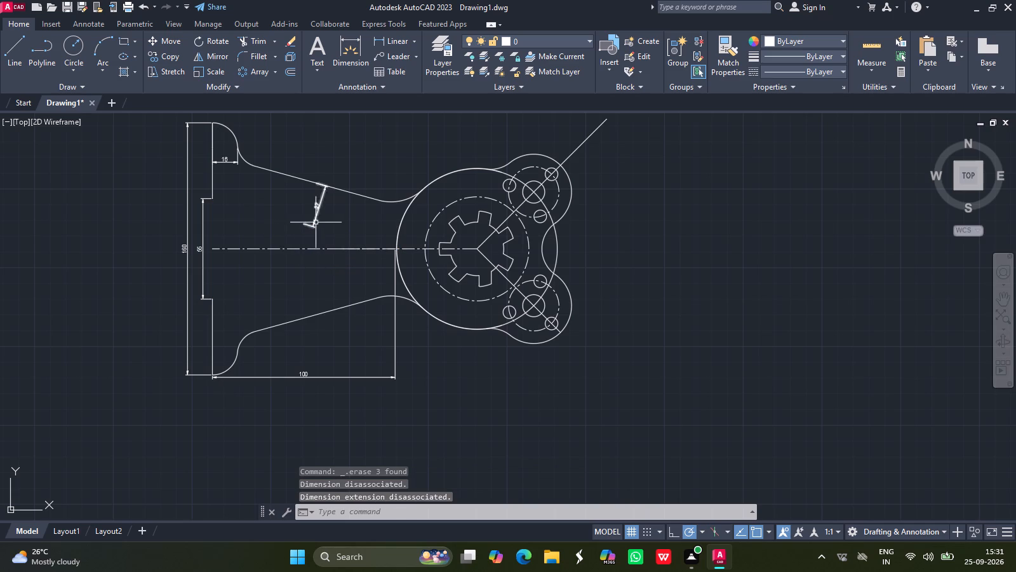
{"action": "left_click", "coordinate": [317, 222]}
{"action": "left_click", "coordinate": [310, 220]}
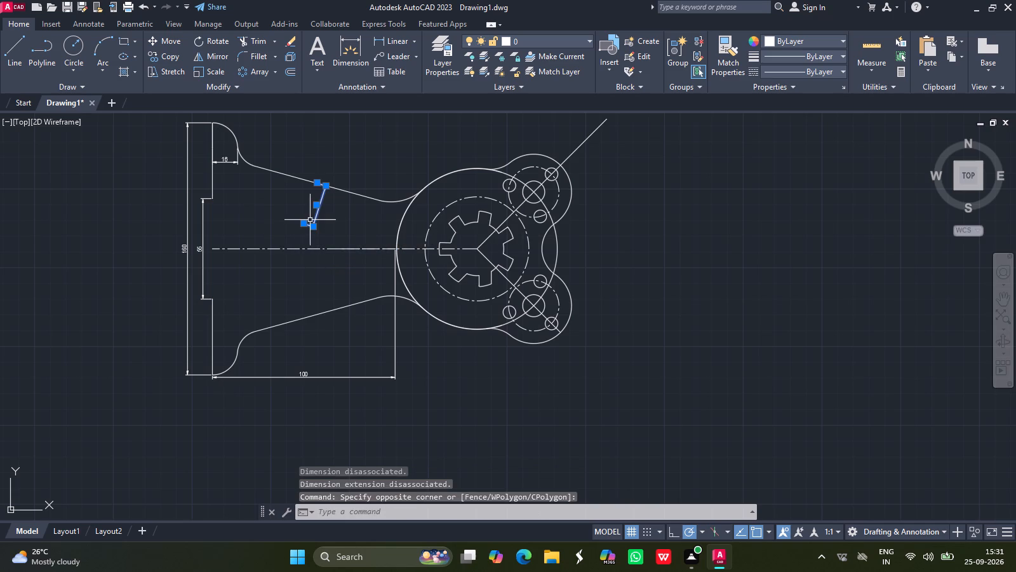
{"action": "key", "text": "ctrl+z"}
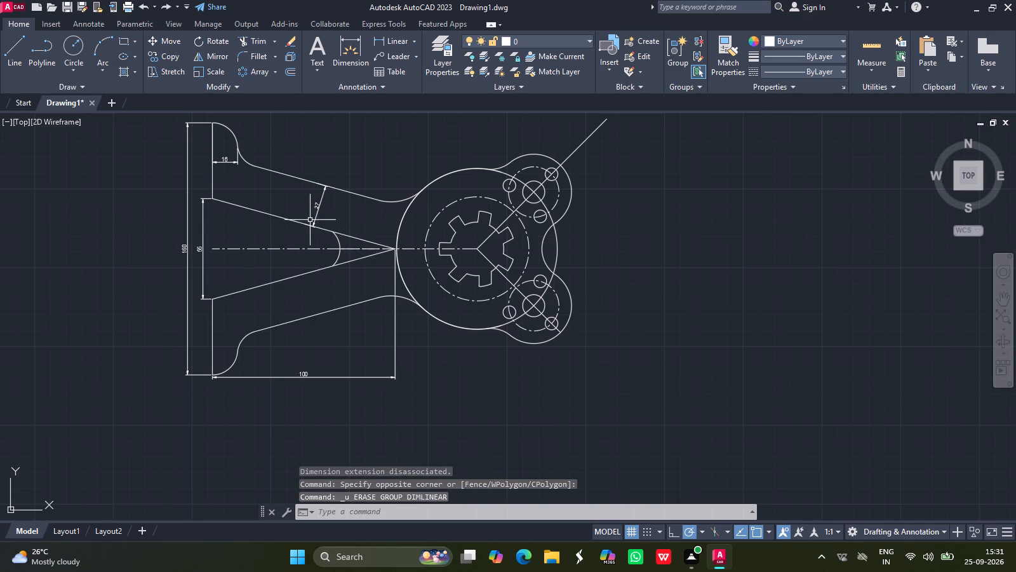
Undo the 100 text override and the horizontal dimension below the arm.
{"action": "key", "text": "ctrl+z"}
{"action": "key", "text": "ctrl+z"}
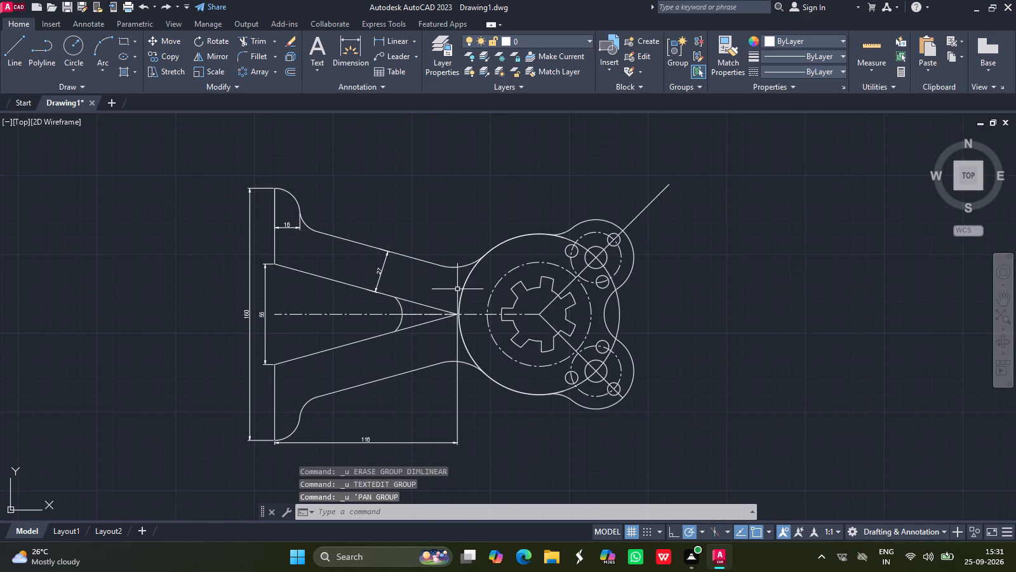
{"action": "key", "text": "ctrl+z"}
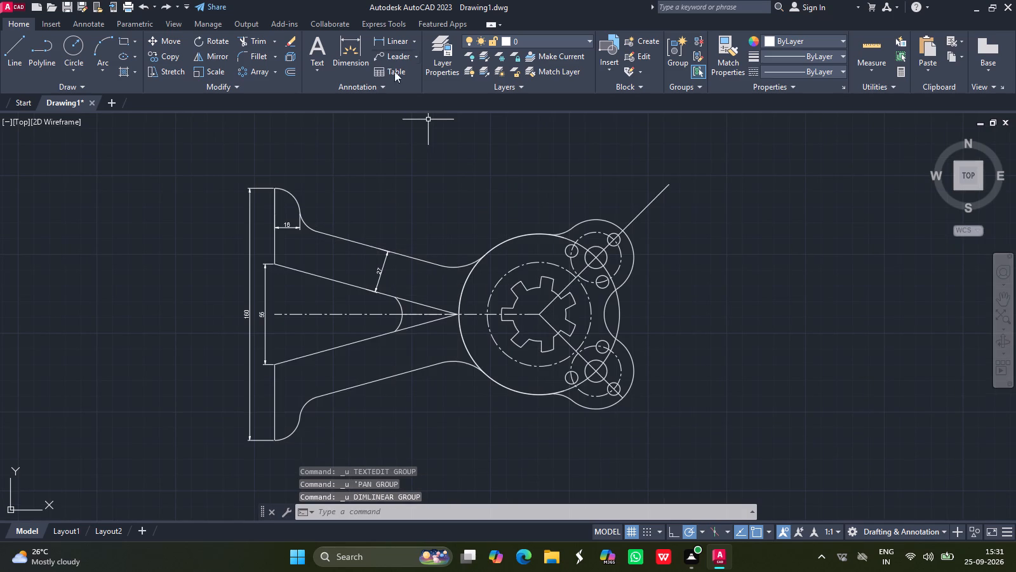
Add a horizontal linear dimension from the centreline's flange end to the V's apex, placed below the profile.
{"action": "left_click", "coordinate": [392, 38]}
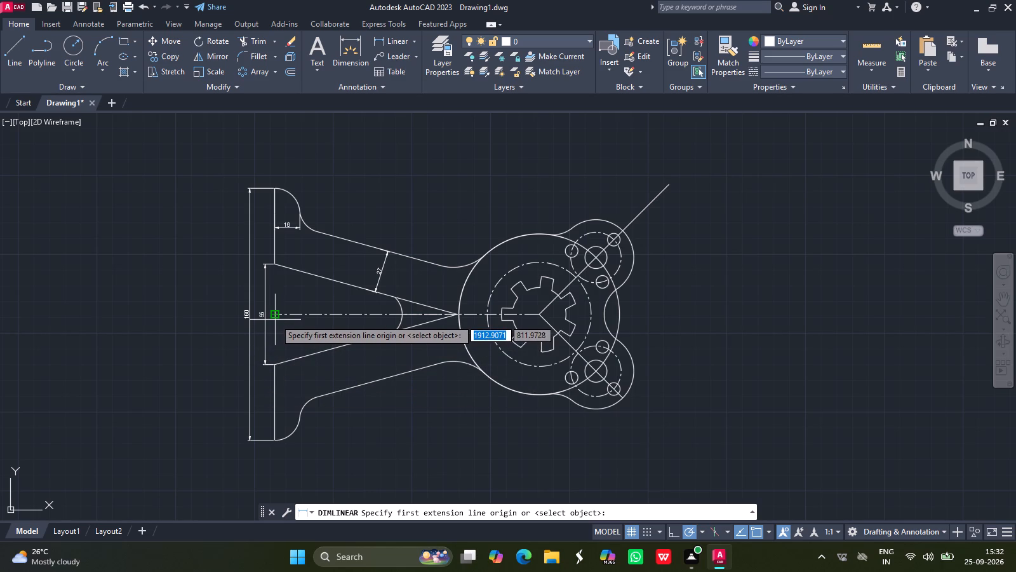
{"action": "left_click_drag", "start_coordinate": [275, 317], "coordinate": [446, 326]}
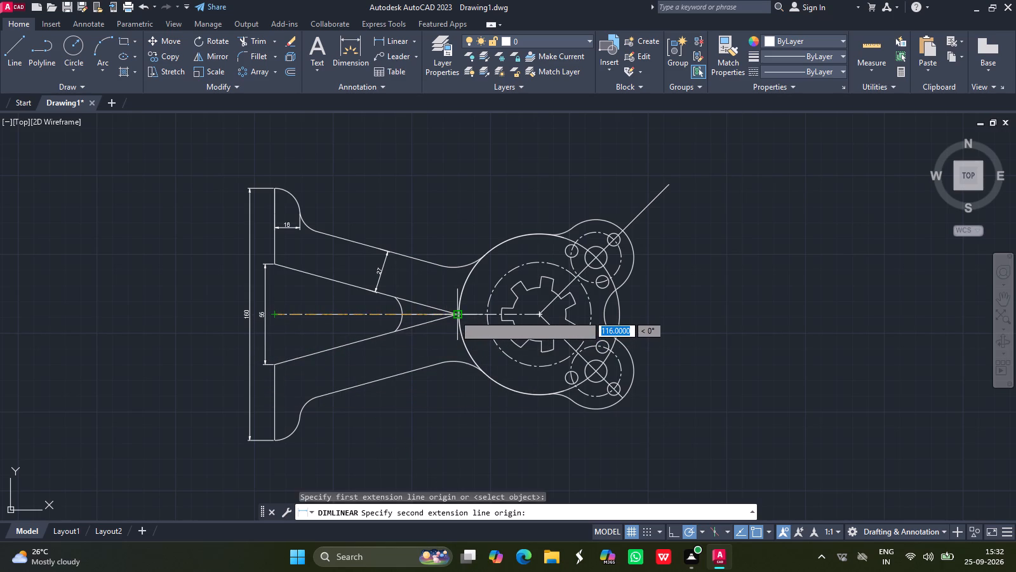
{"action": "left_click_drag", "start_coordinate": [455, 315], "coordinate": [450, 405]}
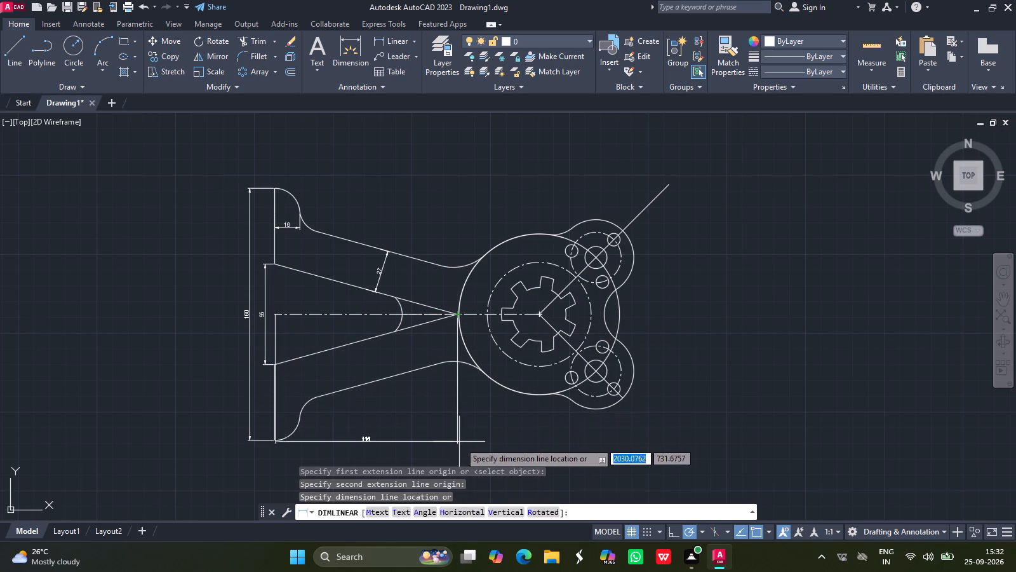
{"action": "left_click_drag", "start_coordinate": [462, 448], "coordinate": [335, 442]}
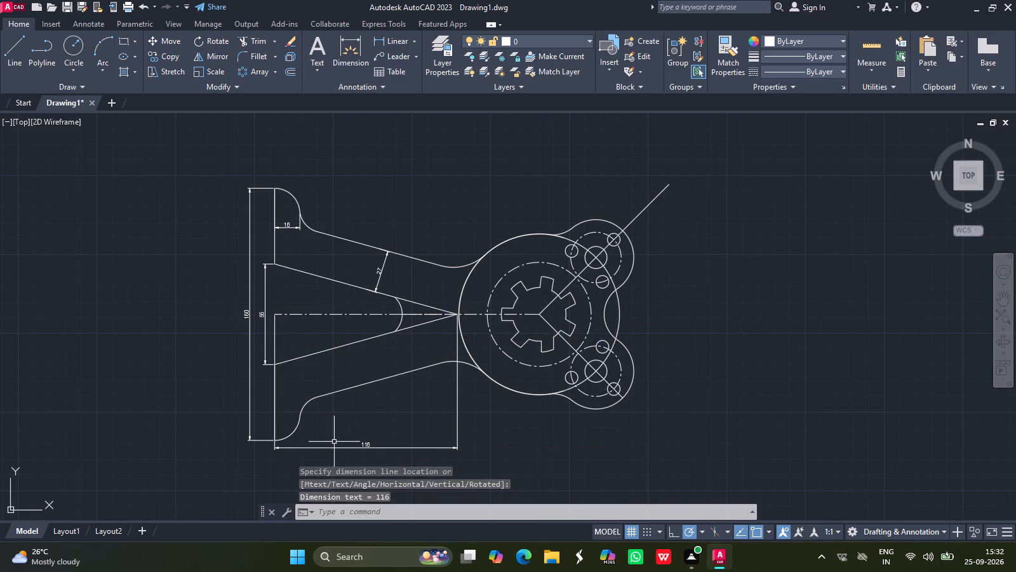
{"action": "left_click_drag", "start_coordinate": [335, 442], "coordinate": [368, 475]}
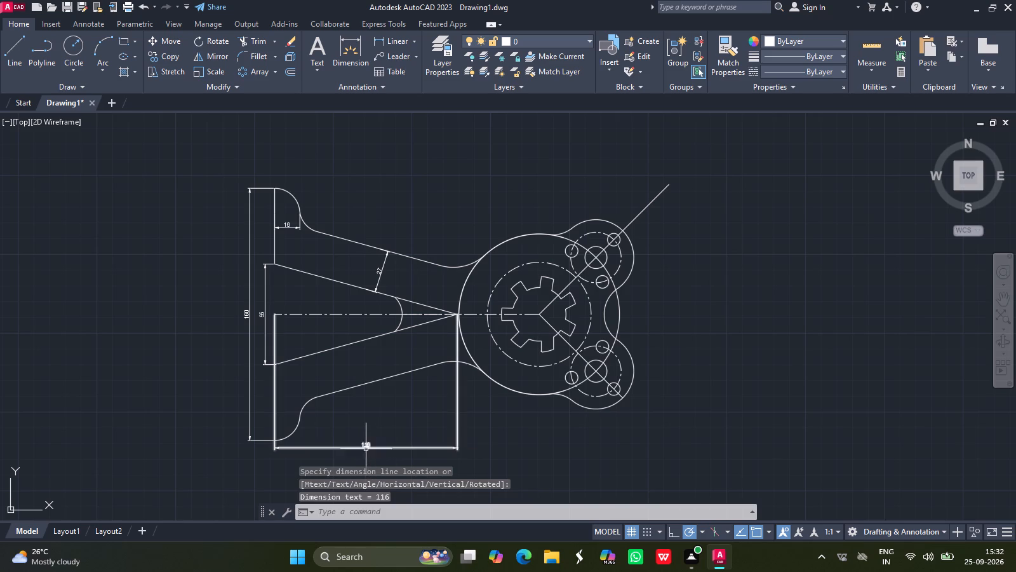
Override the text of the horizontal dimension below the arm with 100.
{"action": "double_click", "coordinate": [366, 447]}
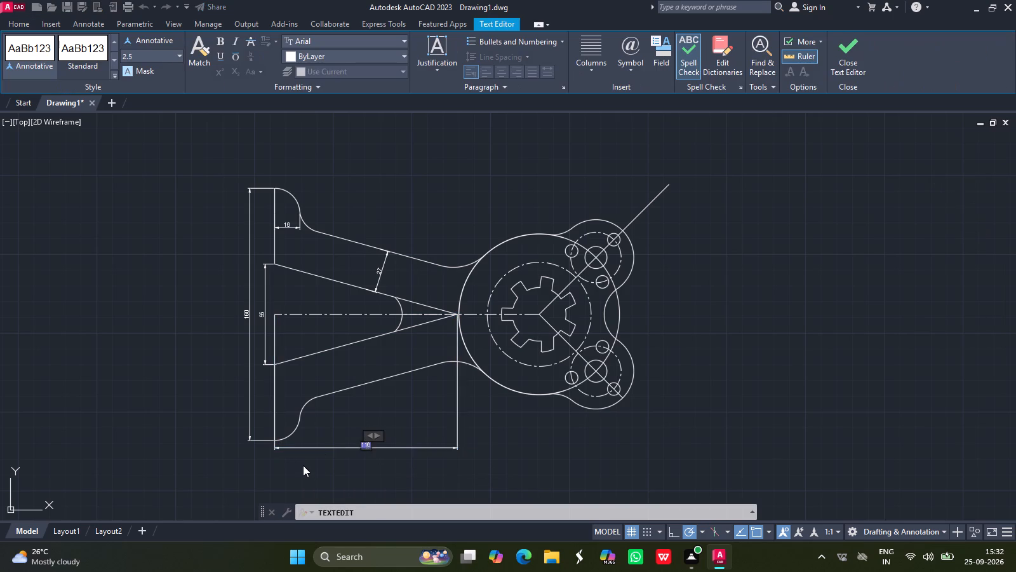
{"action": "key", "text": "Delete"}
{"action": "type", "text": "100"}
{"action": "left_click", "coordinate": [371, 470]}
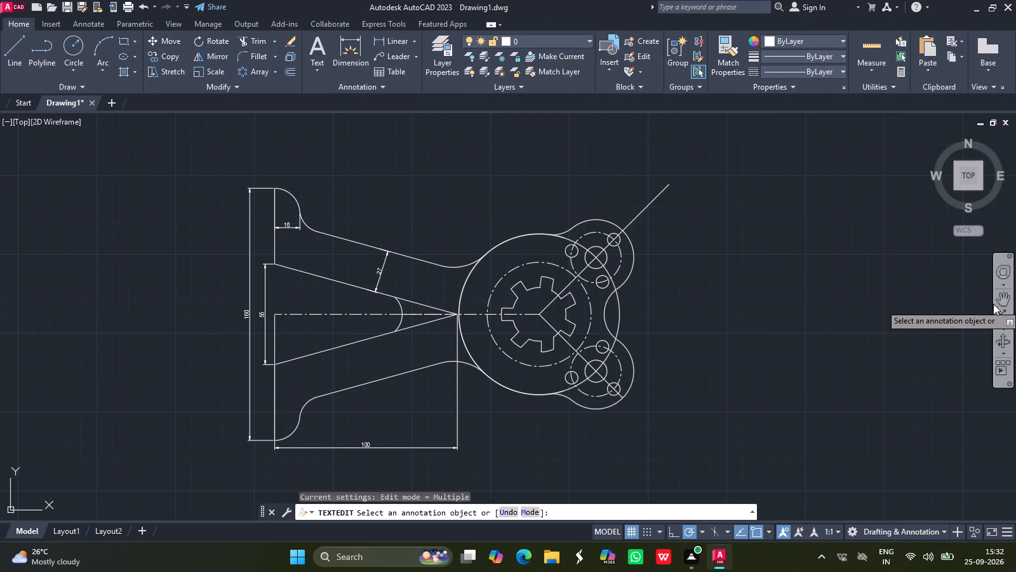
Add a horizontal linear dimension from the flange's lower outer corner to the hub centre, placed below the 100 dimension.
{"action": "left_click", "coordinate": [1001, 301]}
{"action": "left_click_drag", "start_coordinate": [412, 315], "coordinate": [400, 262]}
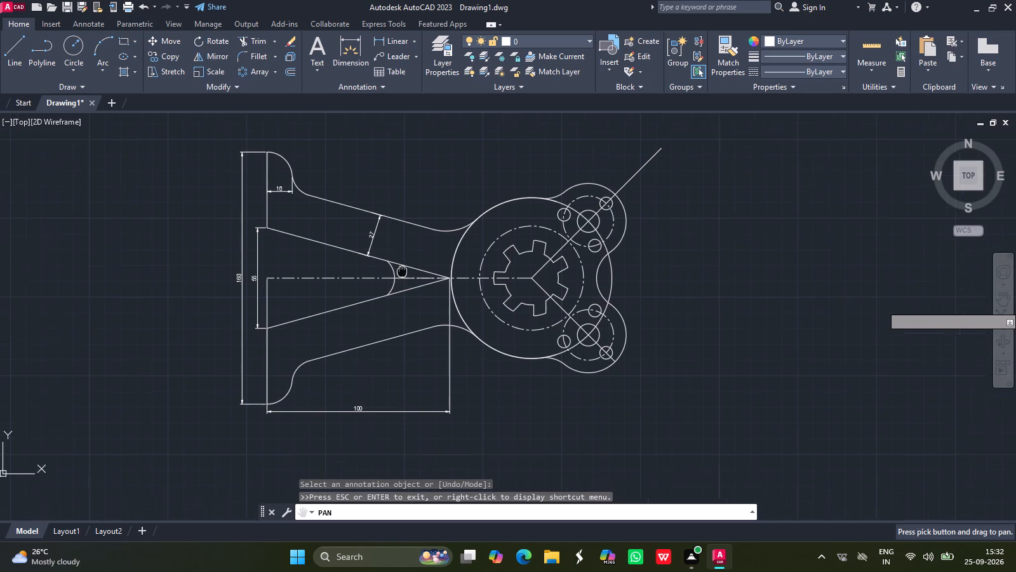
{"action": "left_click_drag", "start_coordinate": [400, 262], "coordinate": [399, 261]}
{"action": "key", "text": "Escape"}
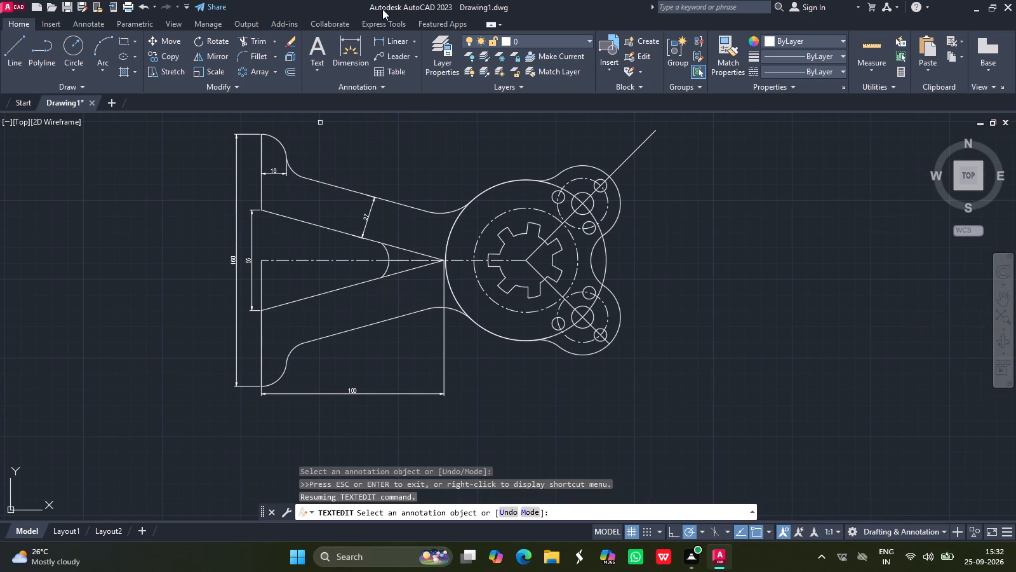
{"action": "left_click", "coordinate": [394, 42]}
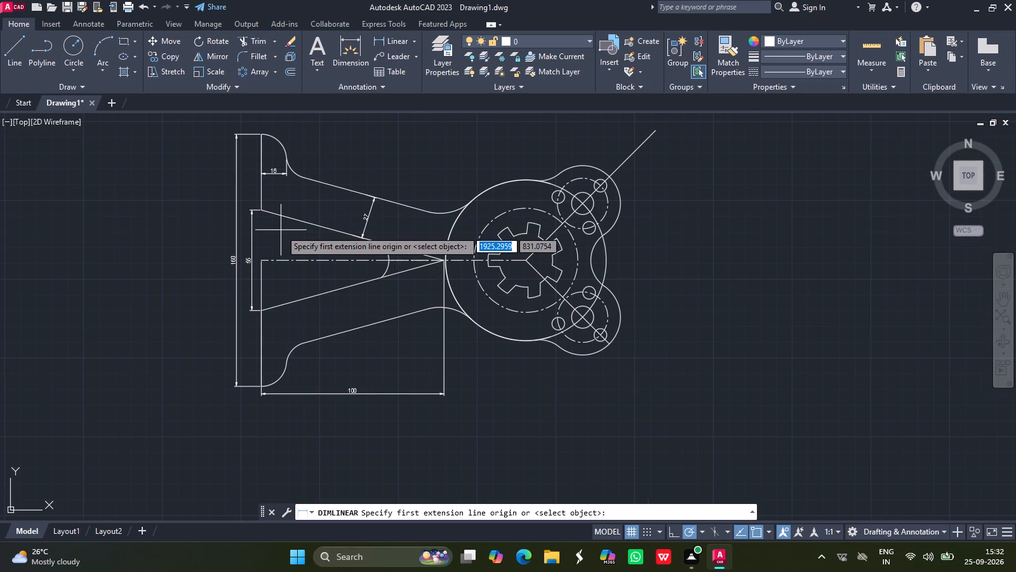
{"action": "left_click_drag", "start_coordinate": [262, 383], "coordinate": [510, 290]}
{"action": "left_click_drag", "start_coordinate": [526, 258], "coordinate": [526, 374]}
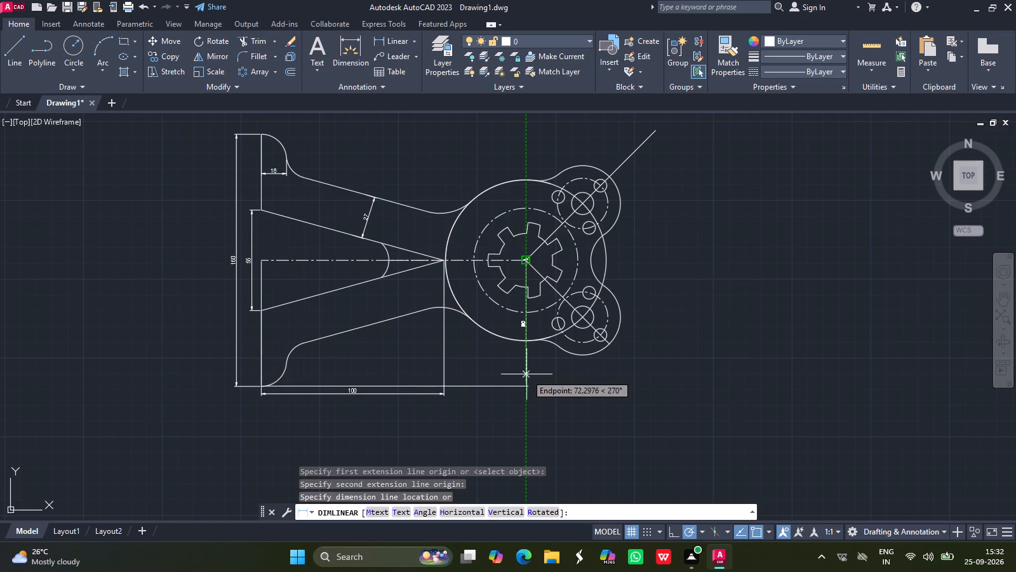
{"action": "left_click", "coordinate": [493, 410]}
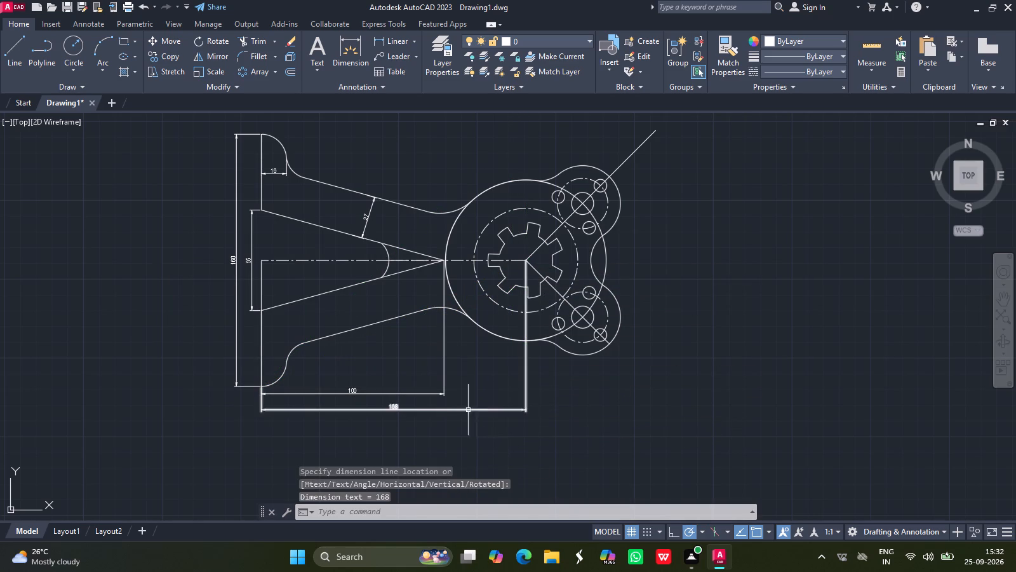
Override the text of the flange-to-hub-centre dimension with 152.
{"action": "double_click", "coordinate": [396, 408]}
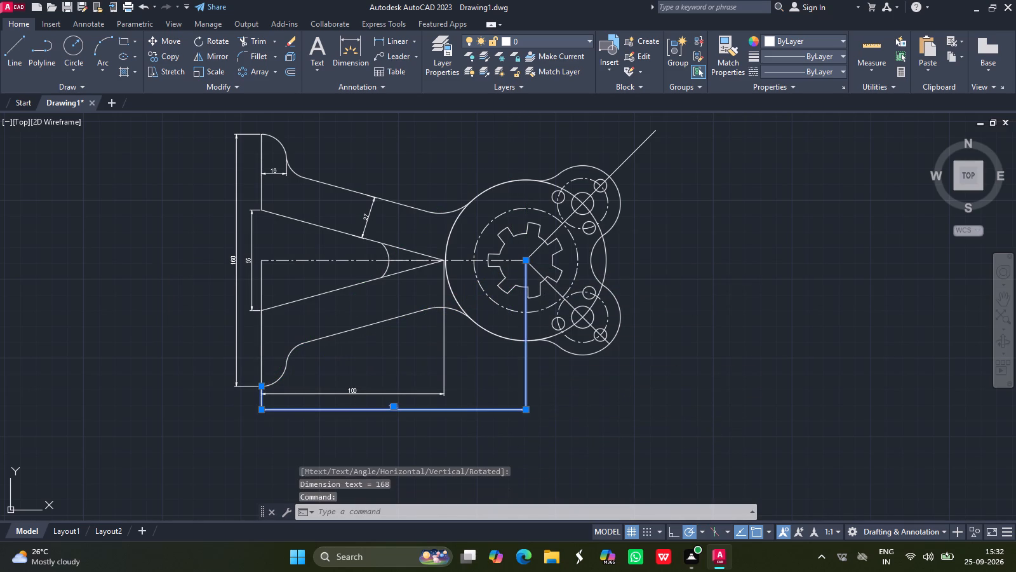
{"action": "key", "text": "Delete"}
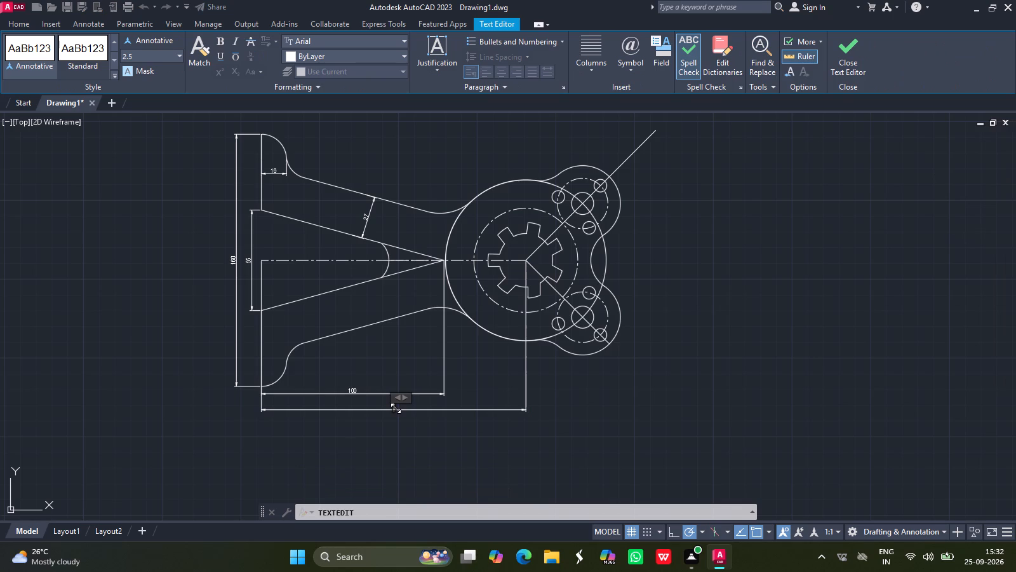
{"action": "type", "text": "152"}
{"action": "key", "text": "Return"}
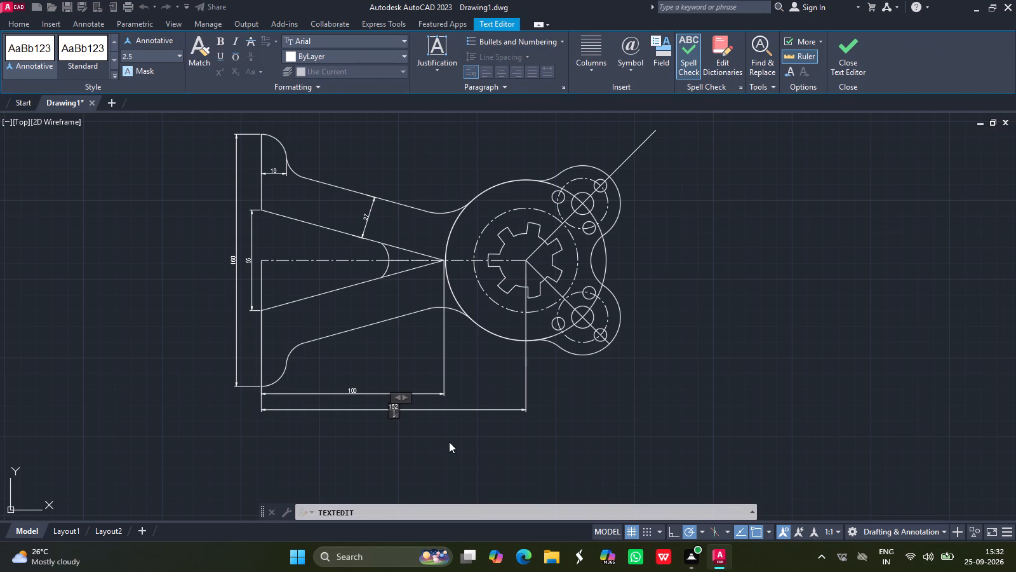
{"action": "left_click", "coordinate": [458, 447]}
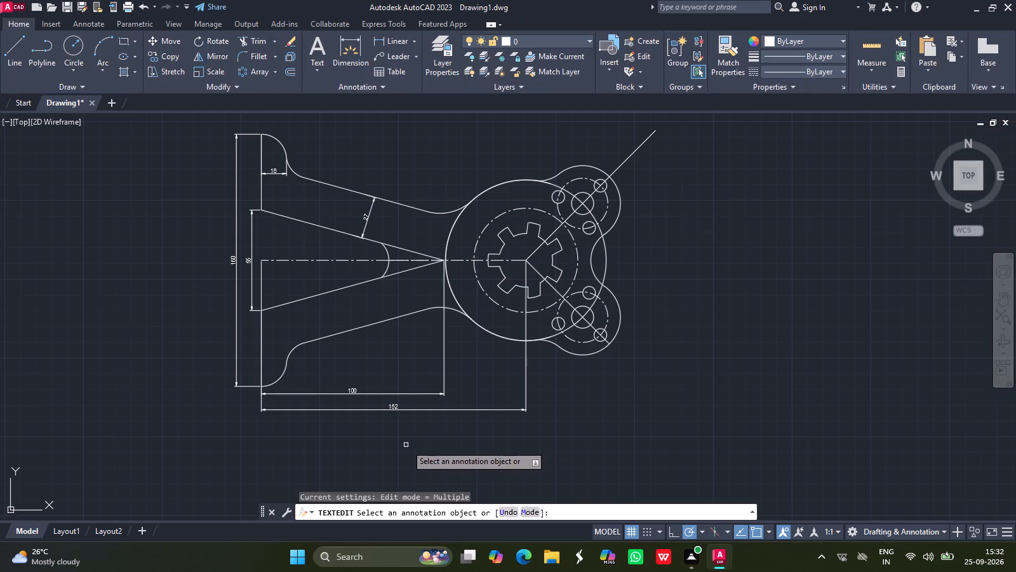
{"action": "key", "text": "Escape"}
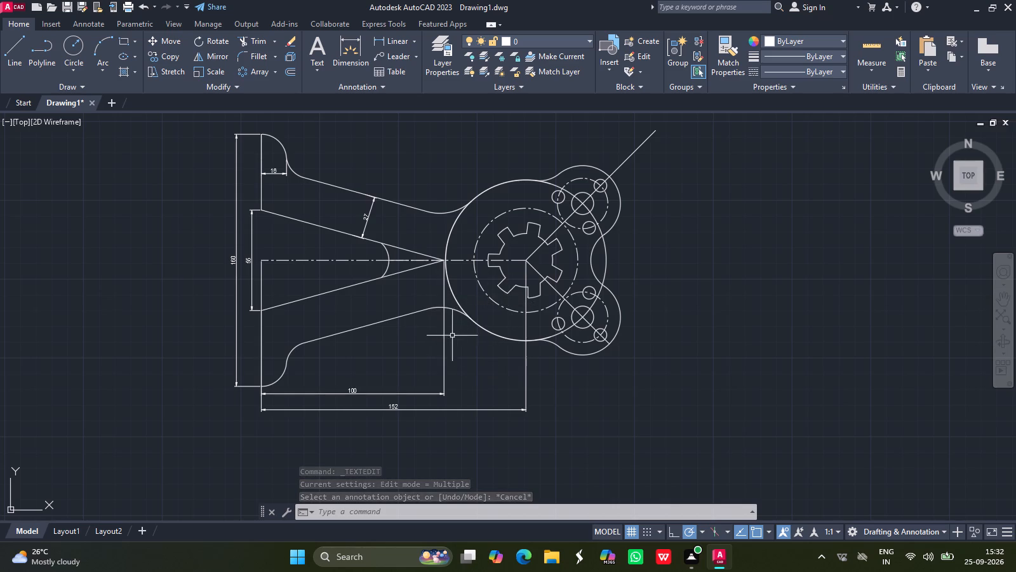
Trim the hub circle's overlapping arcs facing the V's apex, between the upper and lower arm fillets.
{"action": "left_click", "coordinate": [248, 39]}
{"action": "left_click", "coordinate": [449, 238]}
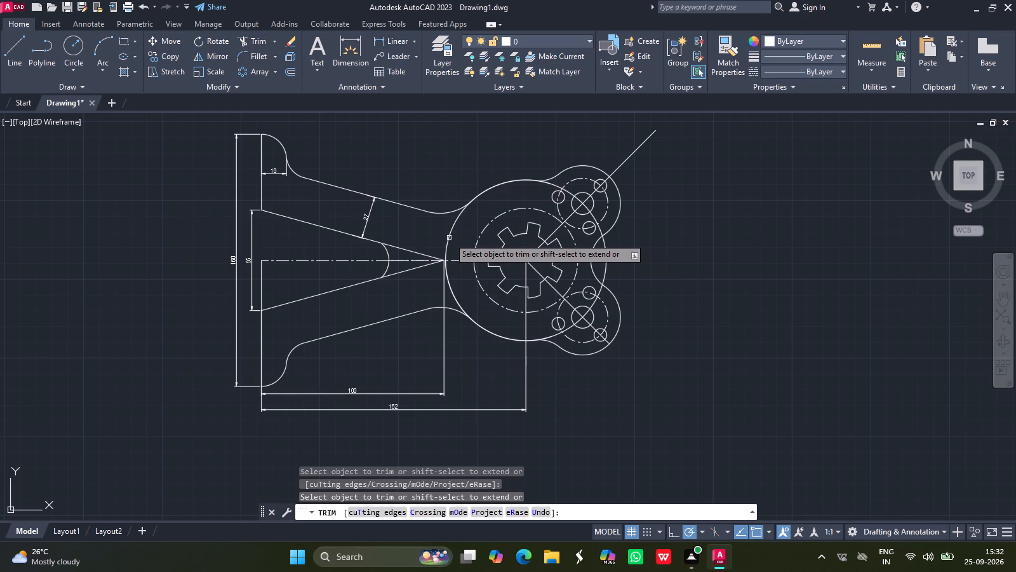
{"action": "left_click", "coordinate": [449, 238]}
{"action": "left_click", "coordinate": [450, 291]}
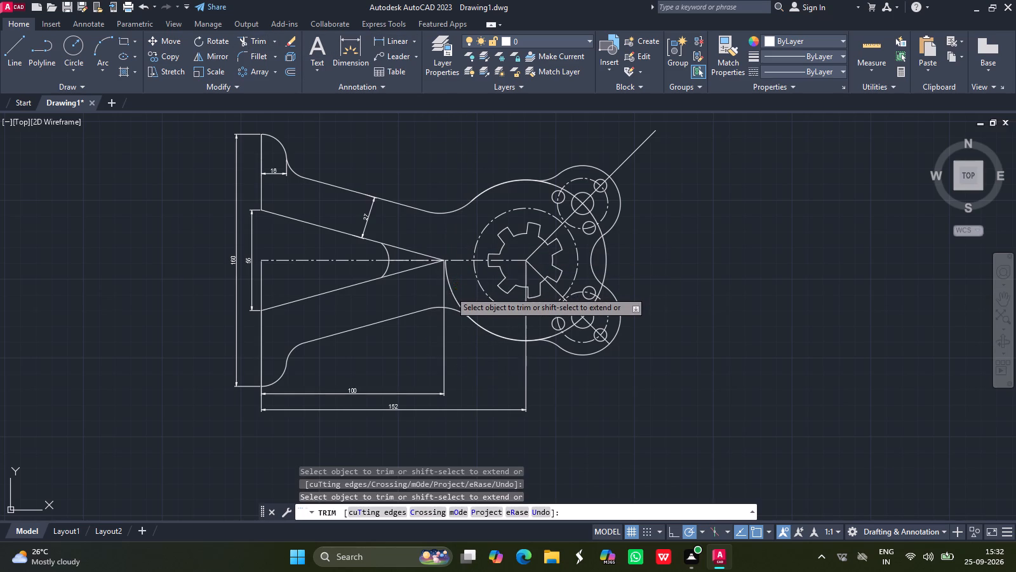
{"action": "left_click", "coordinate": [450, 291]}
{"action": "key", "text": "Return"}
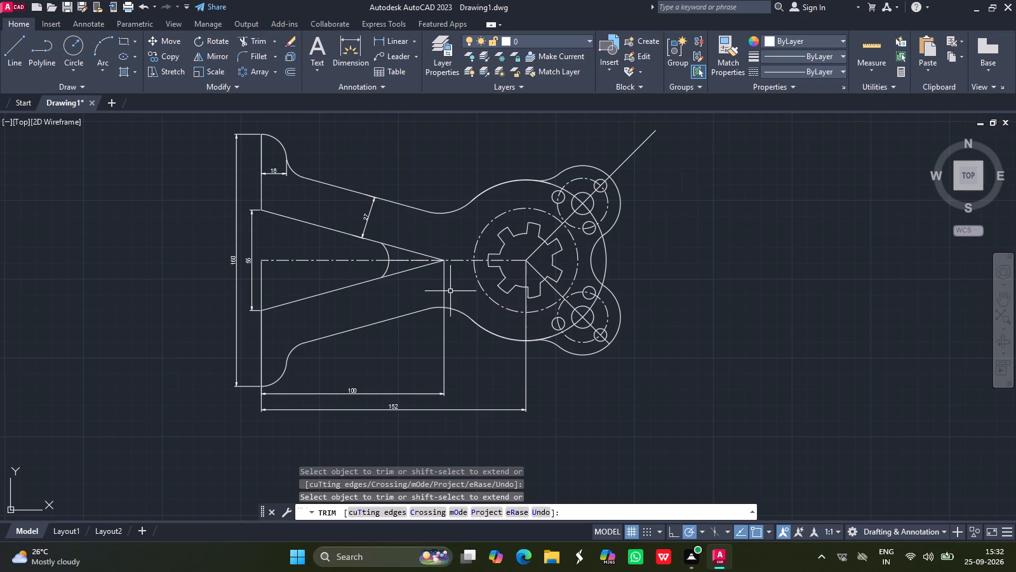
Apply the CENTER linetype with a linetype scale of 0.25 to the remaining large hub arc passing through the lugs.
{"action": "left_click", "coordinate": [554, 184]}
{"action": "left_click", "coordinate": [789, 73]}
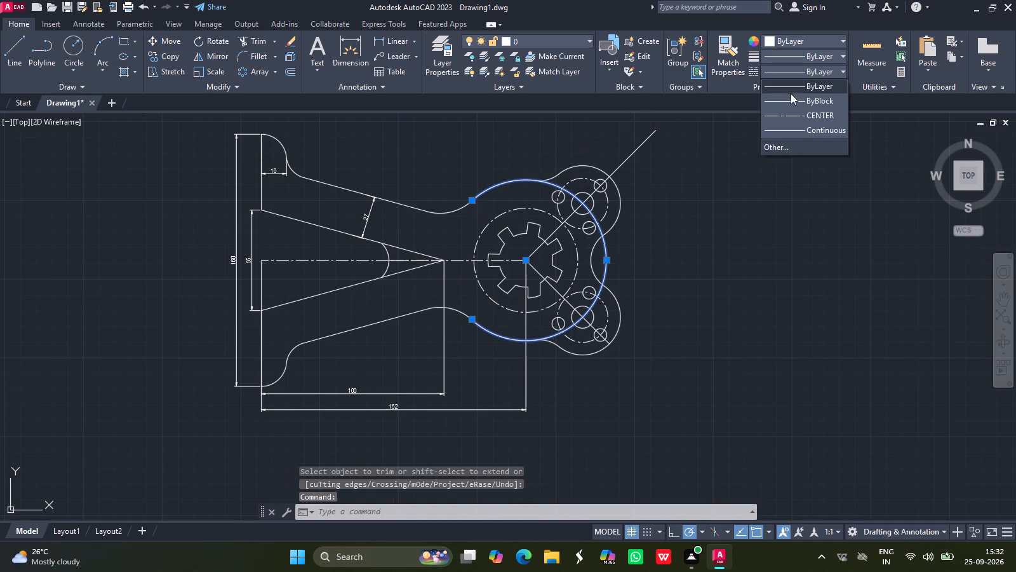
{"action": "left_click", "coordinate": [792, 114]}
{"action": "right_click", "coordinate": [792, 114]}
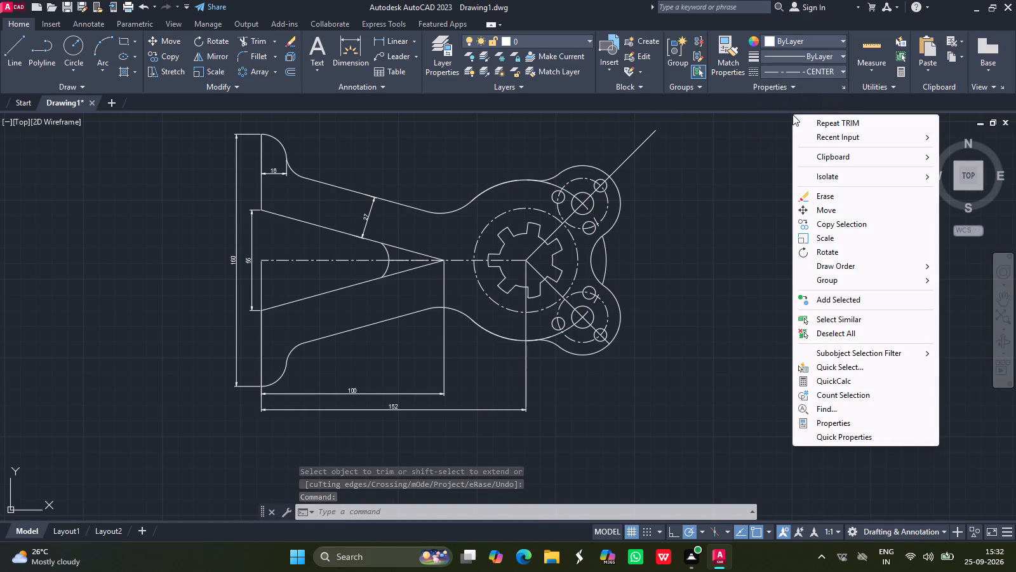
{"action": "left_click", "coordinate": [827, 422]}
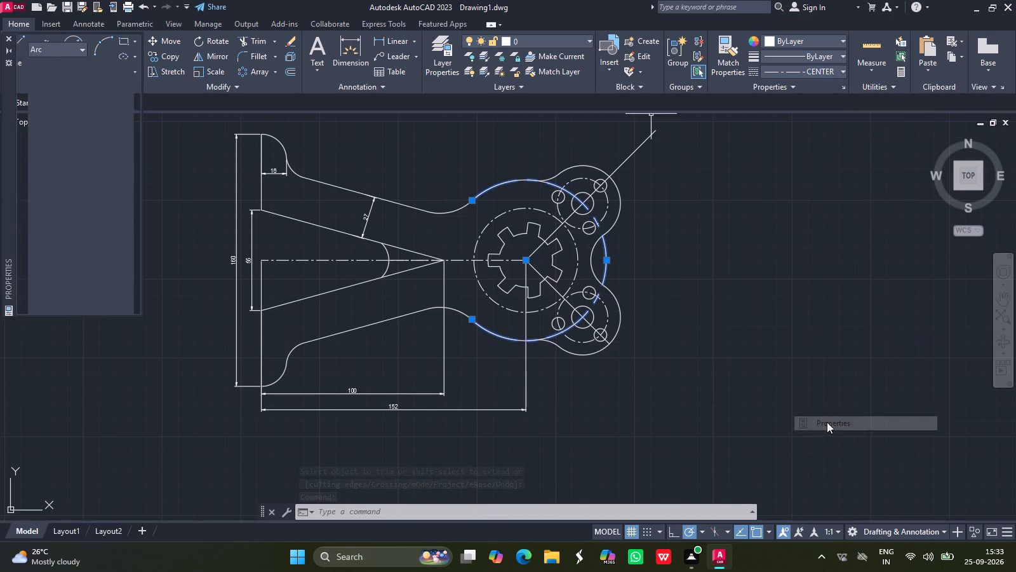
{"action": "left_click", "coordinate": [90, 112]}
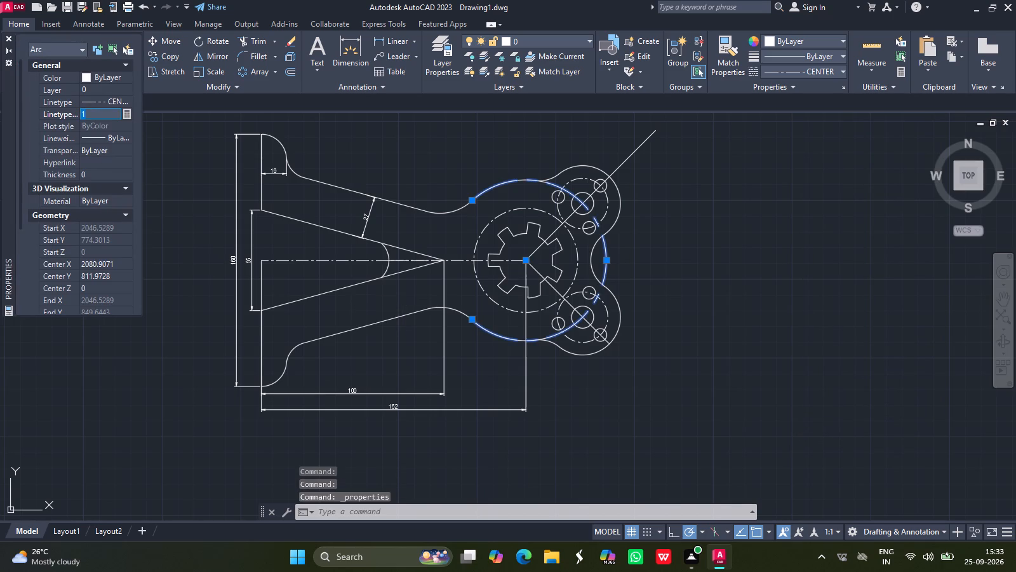
{"action": "key", "text": "BackSpace"}
{"action": "type", "text": "0.25"}
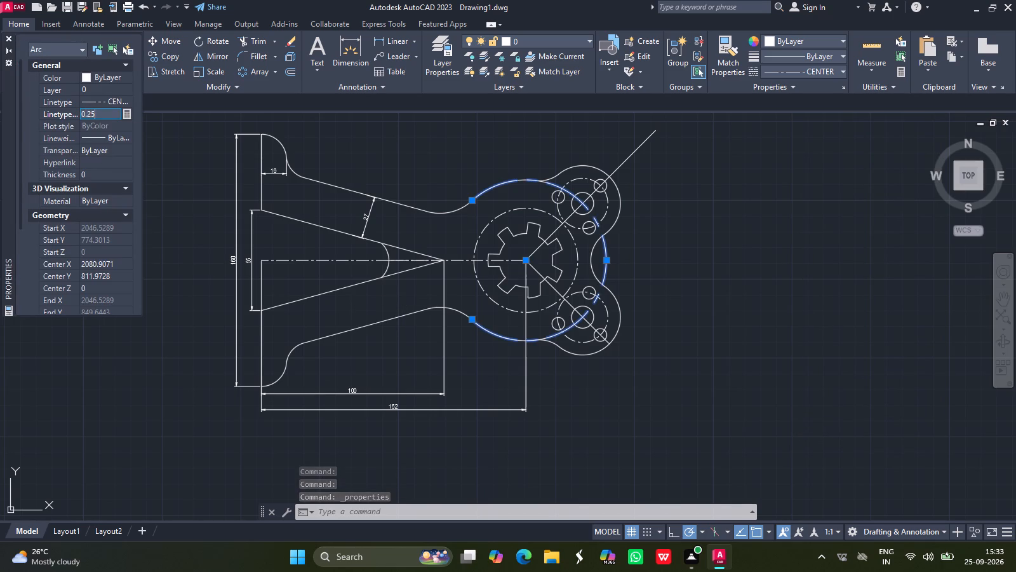
{"action": "key", "text": "Return"}
{"action": "left_click", "coordinate": [8, 39]}
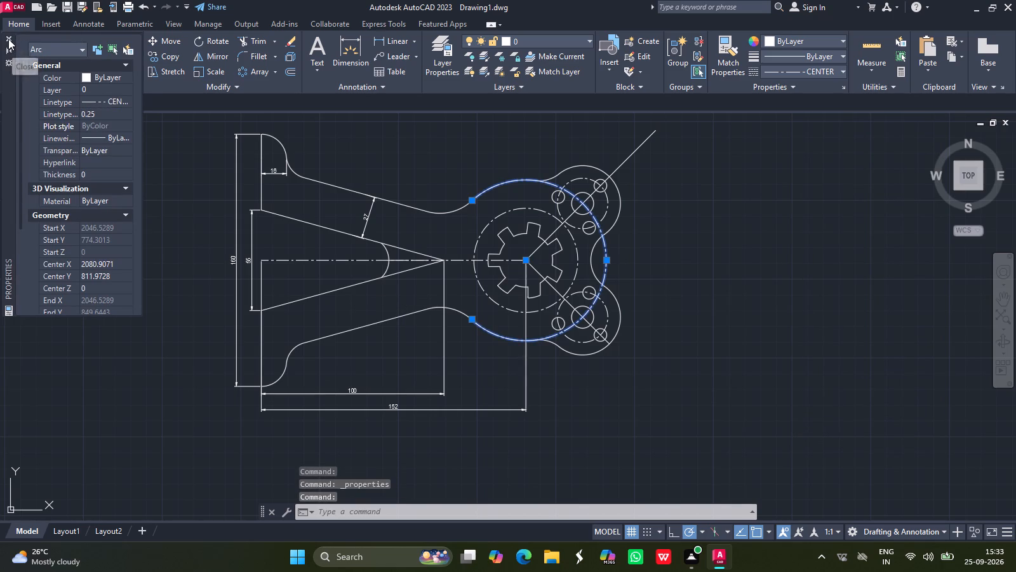
{"action": "left_click_drag", "start_coordinate": [8, 39], "coordinate": [180, 201]}
{"action": "key", "text": "Escape"}
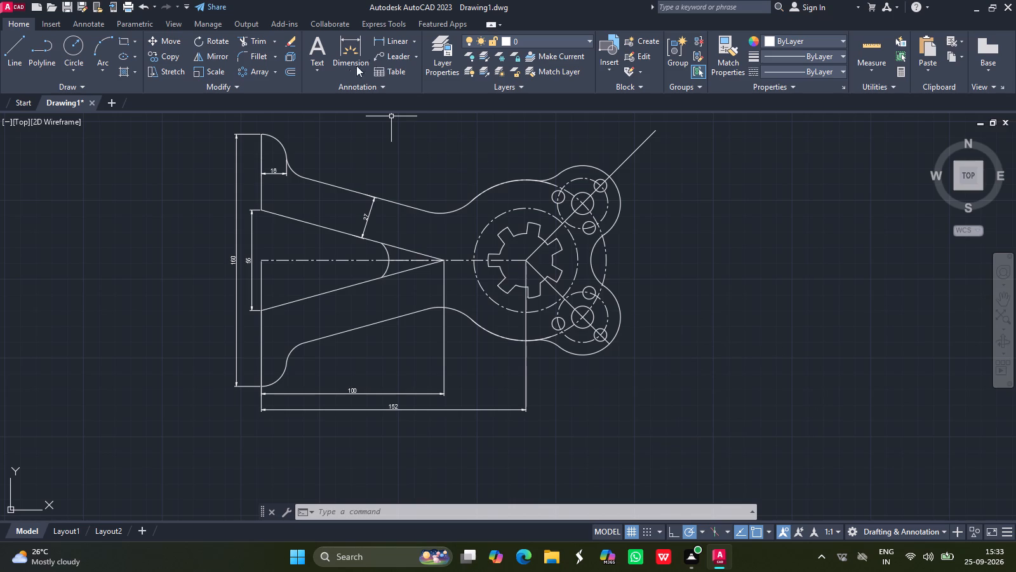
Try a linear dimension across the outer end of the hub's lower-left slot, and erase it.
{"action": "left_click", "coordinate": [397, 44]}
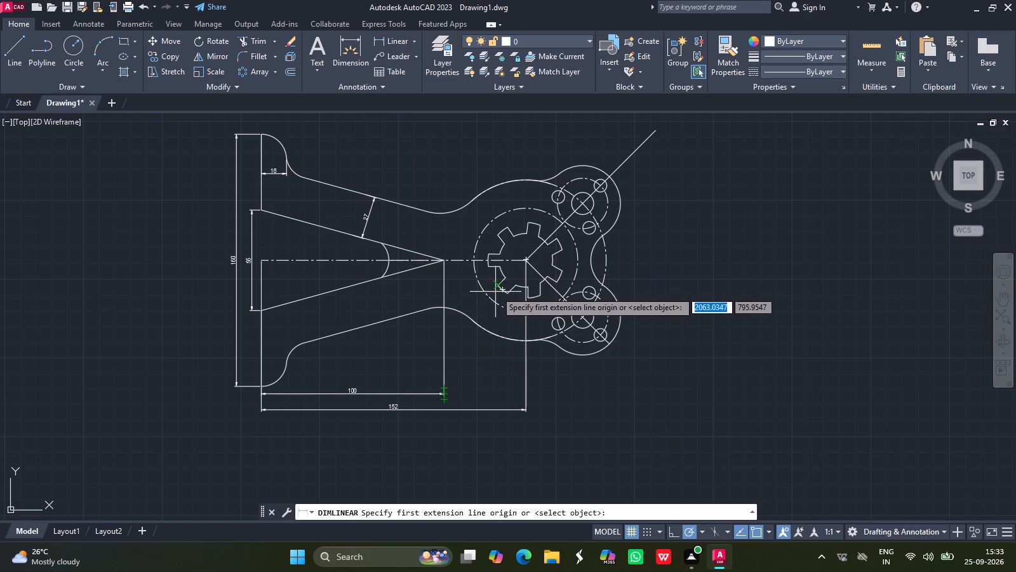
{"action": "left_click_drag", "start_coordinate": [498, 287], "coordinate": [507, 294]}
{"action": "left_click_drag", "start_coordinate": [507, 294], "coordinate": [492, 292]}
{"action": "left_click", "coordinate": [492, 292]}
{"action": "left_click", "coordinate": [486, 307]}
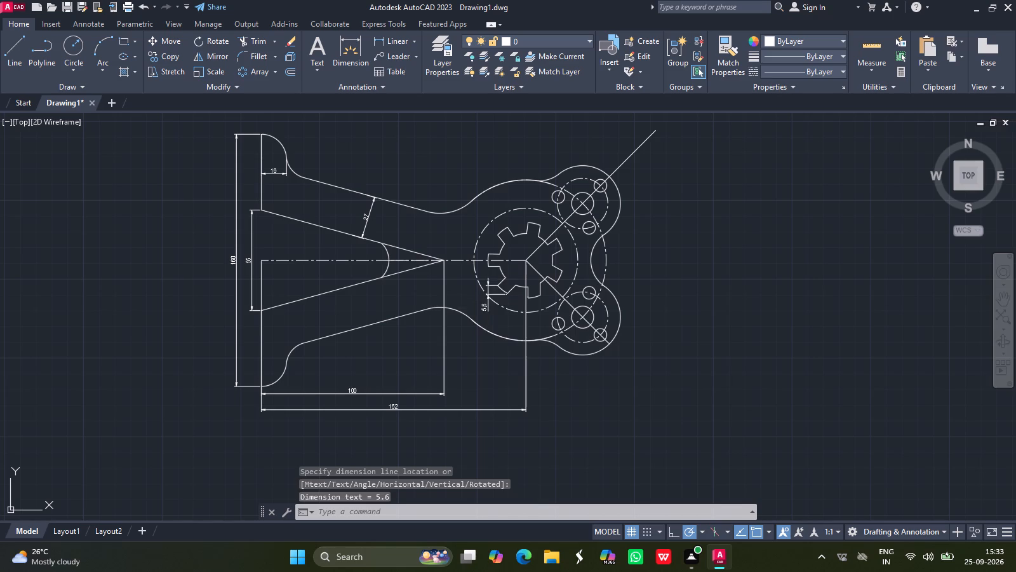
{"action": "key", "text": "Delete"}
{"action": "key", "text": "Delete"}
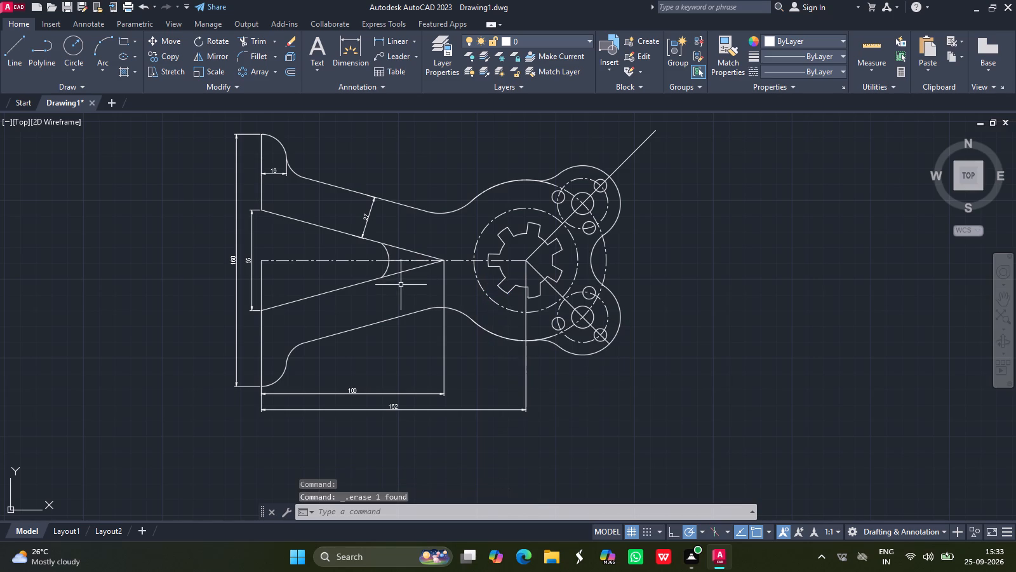
Add an aligned dimension across the outer end of the hub slot that faces the V's apex.
{"action": "scroll", "coordinate": [401, 285], "scroll_direction": "up", "scroll_amount": 2, "text": "ctrl"}
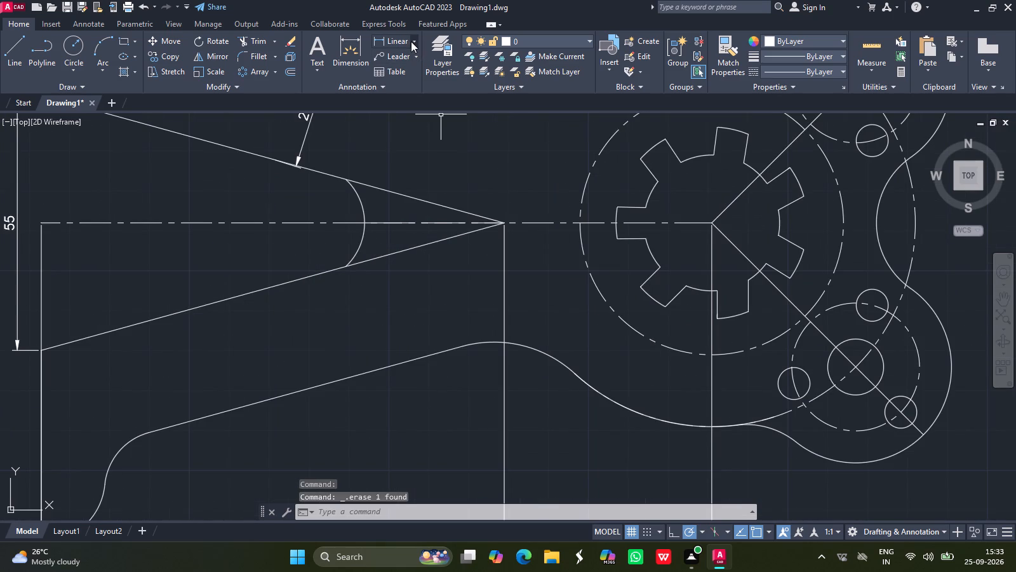
{"action": "left_click", "coordinate": [411, 41]}
{"action": "left_click", "coordinate": [402, 92]}
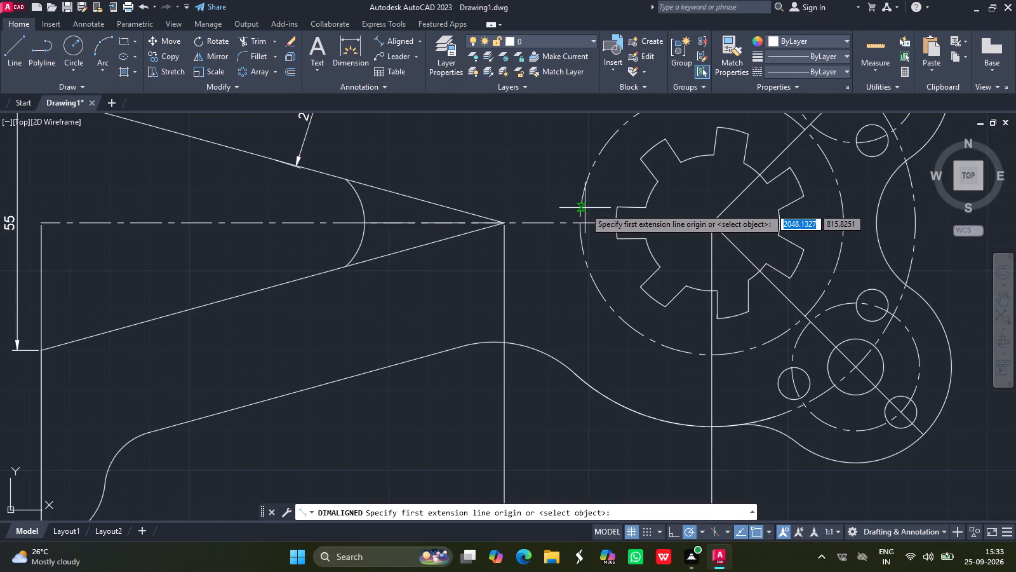
{"action": "left_click_drag", "start_coordinate": [617, 207], "coordinate": [620, 218]}
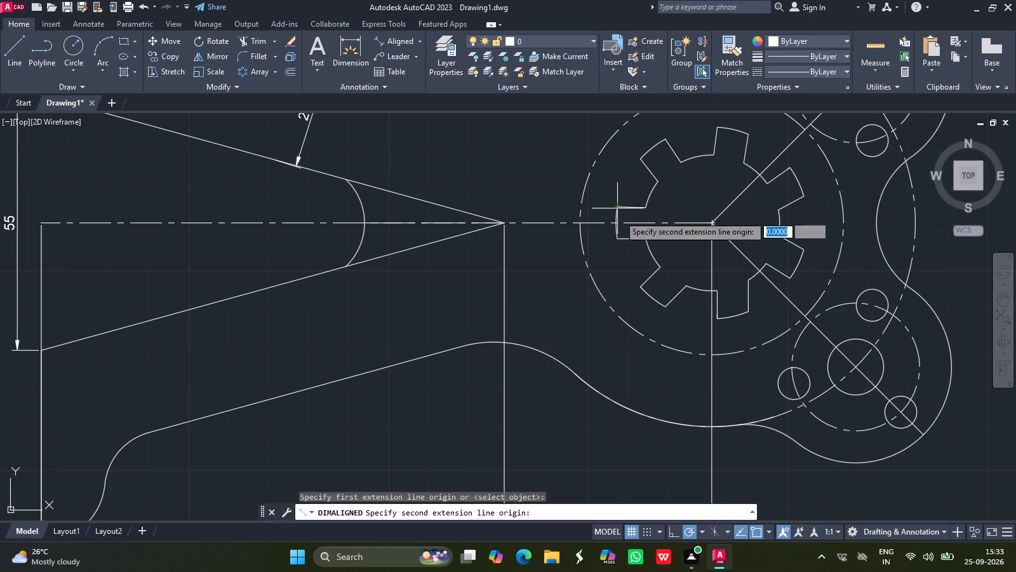
{"action": "left_click_drag", "start_coordinate": [620, 218], "coordinate": [622, 236]}
{"action": "left_click_drag", "start_coordinate": [622, 236], "coordinate": [610, 237]}
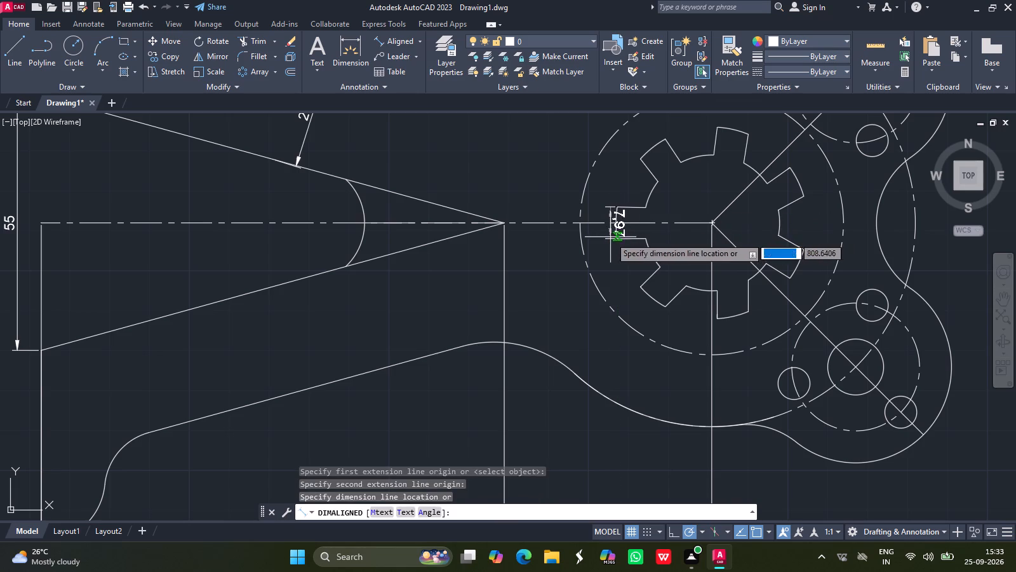
{"action": "left_click_drag", "start_coordinate": [610, 237], "coordinate": [603, 236]}
{"action": "left_click", "coordinate": [603, 236]}
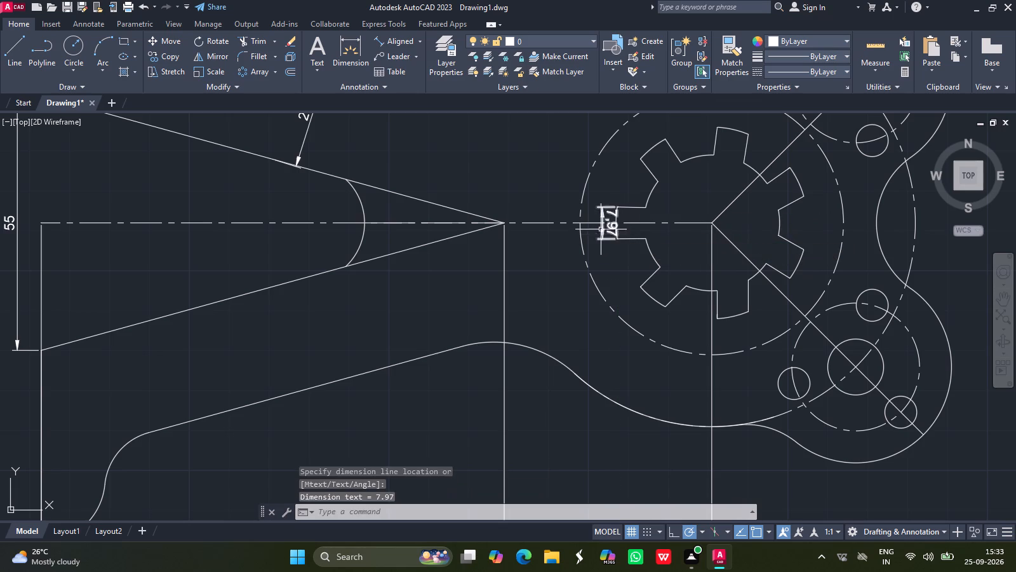
Set the precision of the hub slot's width dimension to 0 decimal places.
{"action": "left_click", "coordinate": [601, 224]}
{"action": "right_click", "coordinate": [601, 224]}
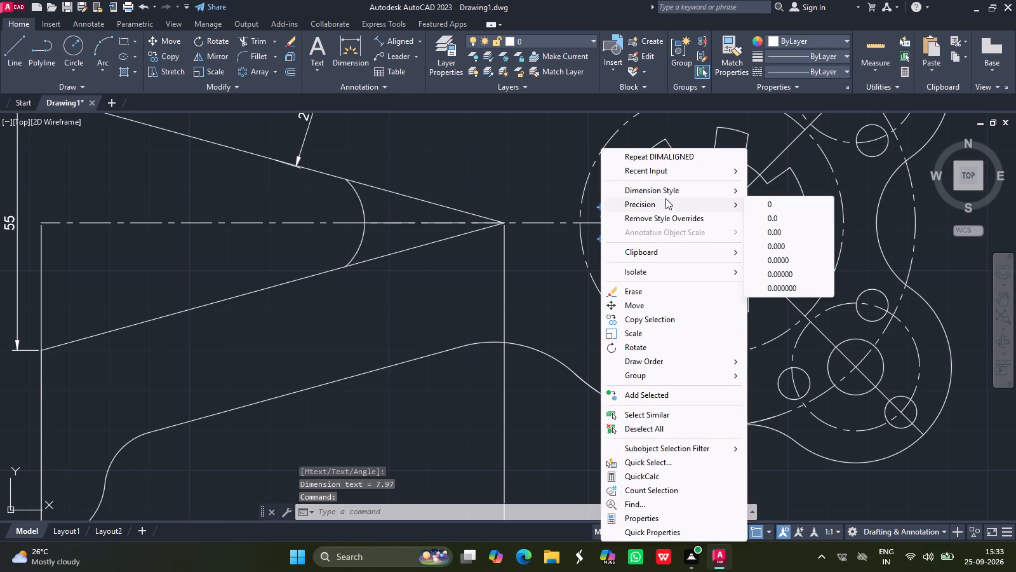
{"action": "left_click", "coordinate": [756, 206]}
{"action": "scroll", "coordinate": [596, 241], "scroll_direction": "down", "scroll_amount": 1, "text": "ctrl"}
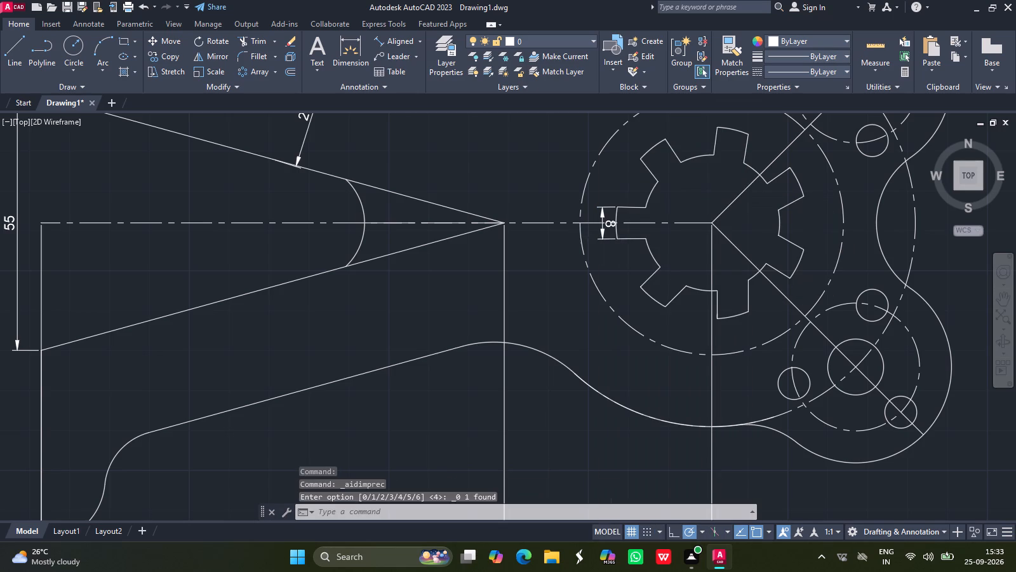
{"action": "scroll", "coordinate": [596, 241], "scroll_direction": "down", "scroll_amount": 1, "text": "ctrl"}
{"action": "key", "text": "Escape"}
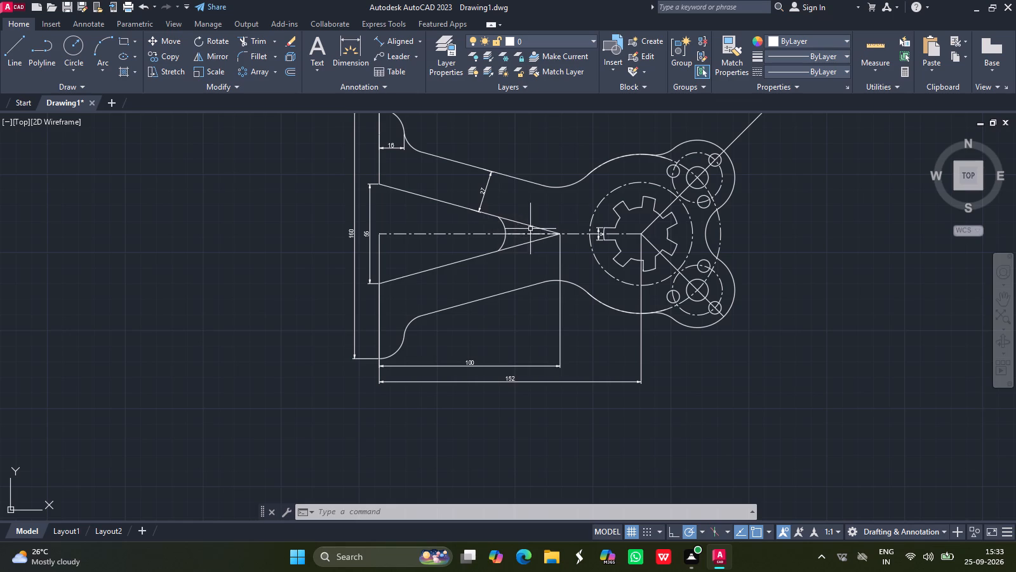
Add a radius dimension to the arc inside the V near its apex, placing the text inside the V.
{"action": "left_click", "coordinate": [416, 36]}
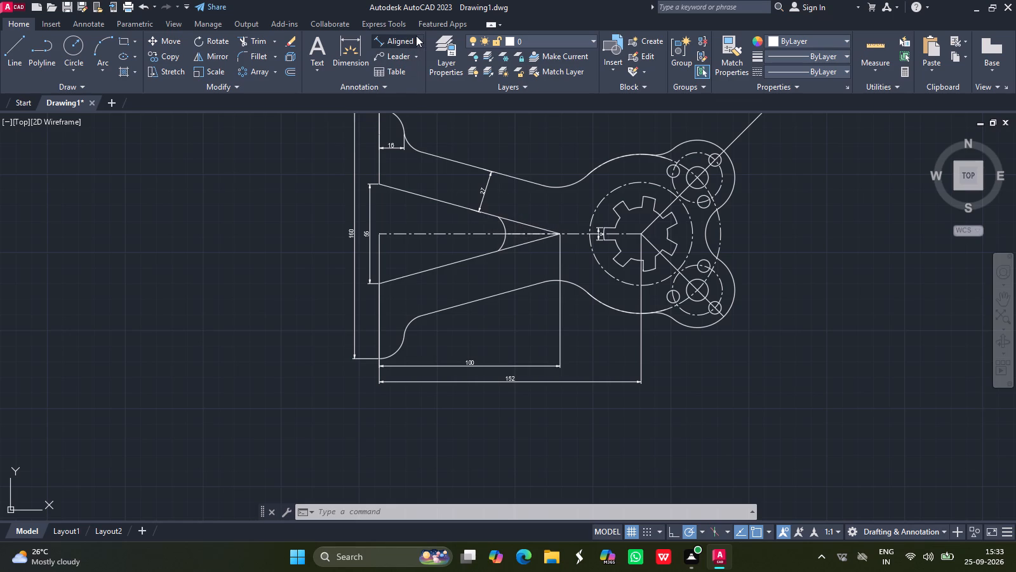
{"action": "left_click", "coordinate": [421, 41]}
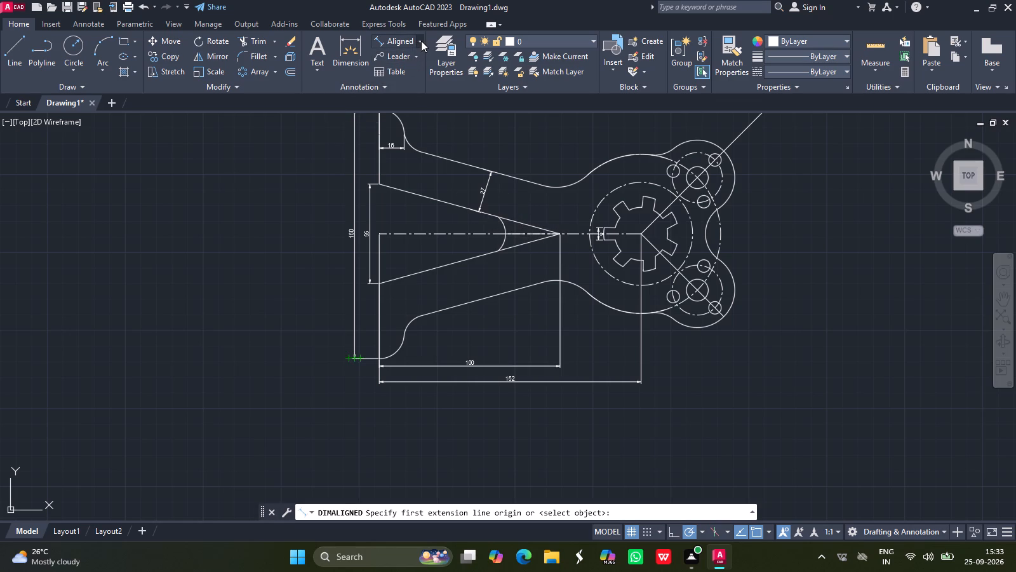
{"action": "left_click", "coordinate": [413, 165]}
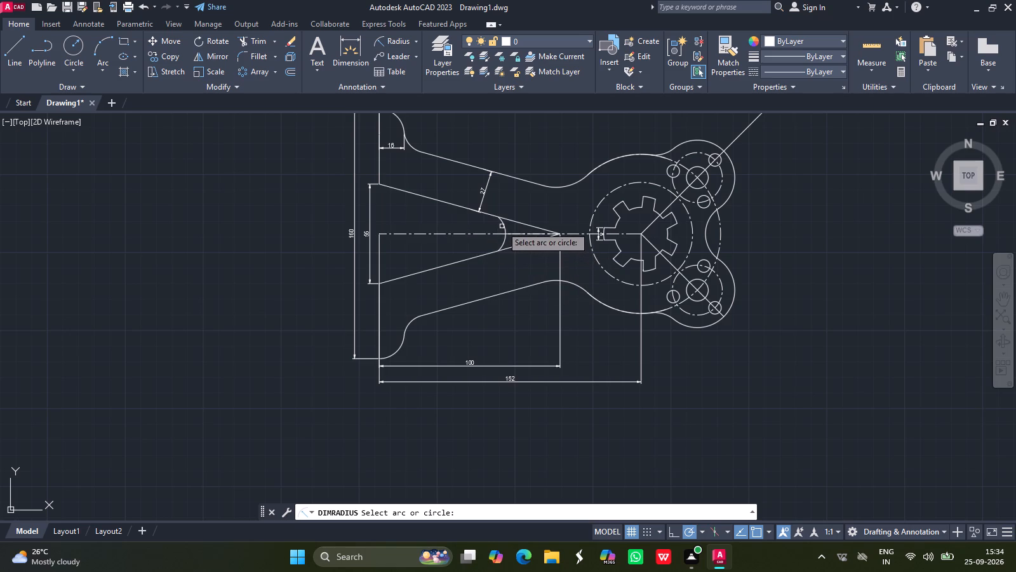
{"action": "left_click_drag", "start_coordinate": [505, 226], "coordinate": [475, 232]}
{"action": "left_click_drag", "start_coordinate": [475, 232], "coordinate": [432, 131]}
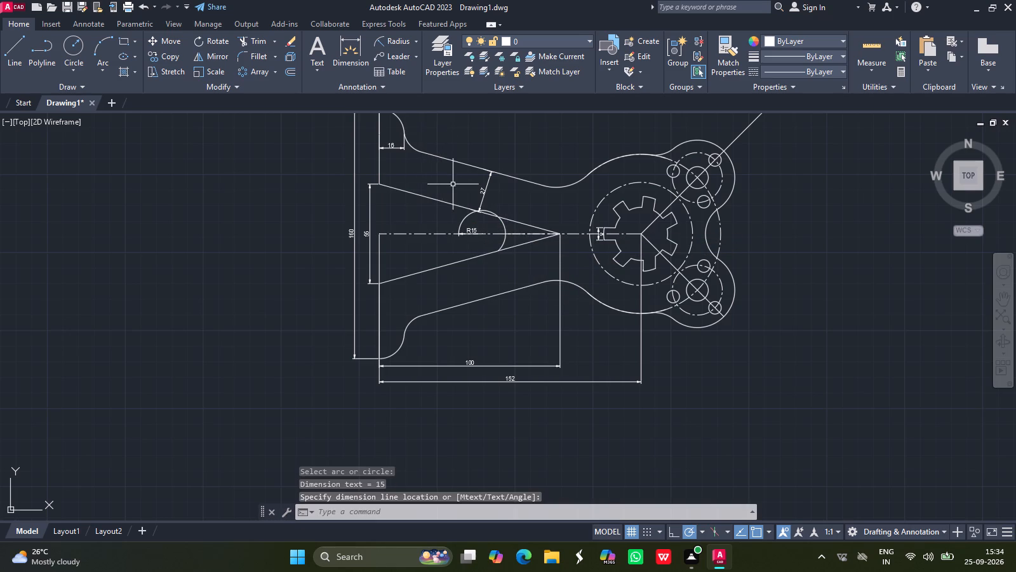
Add radius dimensions to the upper flange-to-arm fillet and to the flange's rounded upper corner, with both texts outside the profile.
{"action": "left_click", "coordinate": [391, 41]}
{"action": "left_click_drag", "start_coordinate": [410, 147], "coordinate": [417, 144]}
{"action": "left_click", "coordinate": [417, 144]}
{"action": "left_click", "coordinate": [1002, 301]}
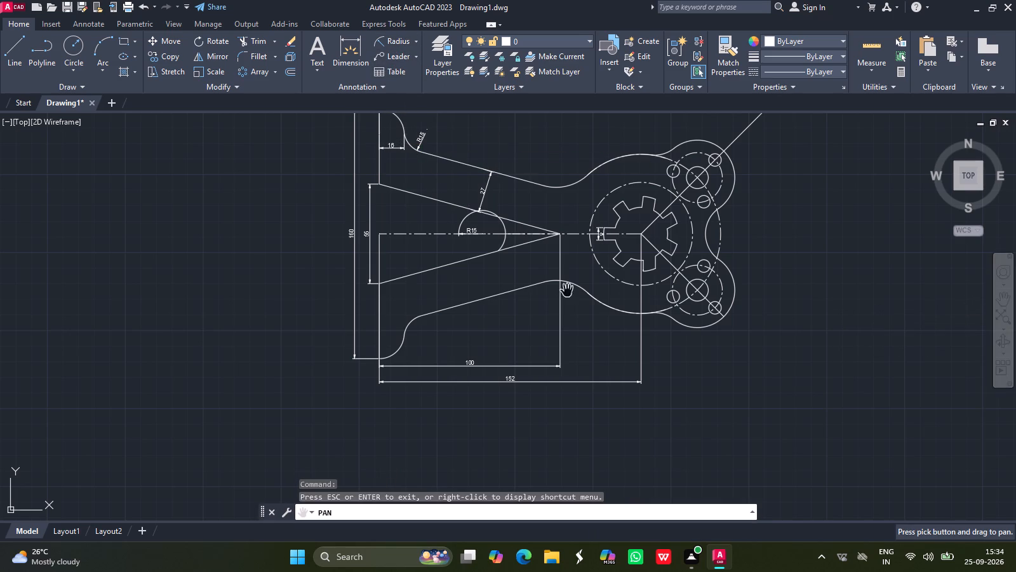
{"action": "left_click_drag", "start_coordinate": [514, 241], "coordinate": [483, 272]}
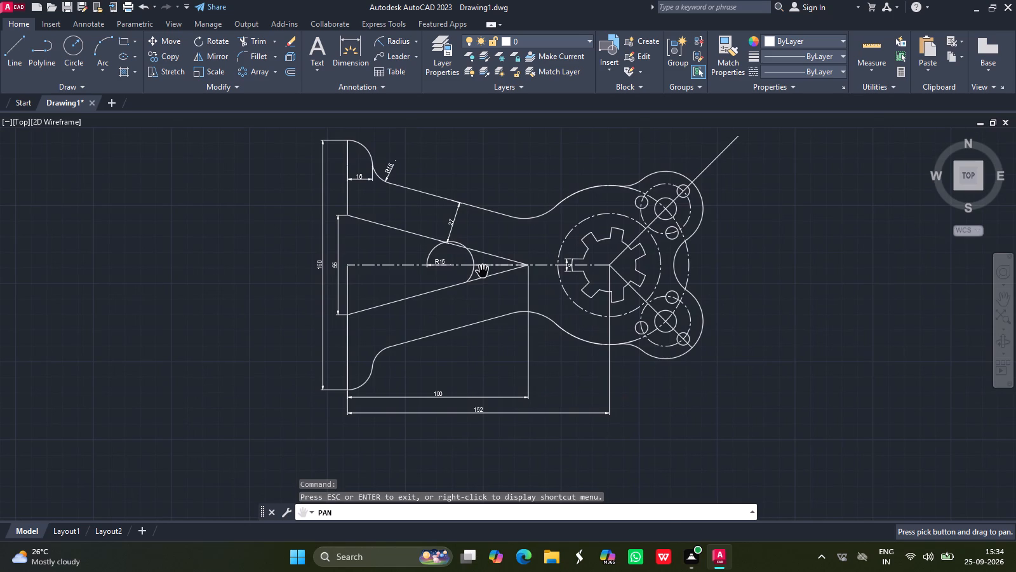
{"action": "key", "text": "Escape"}
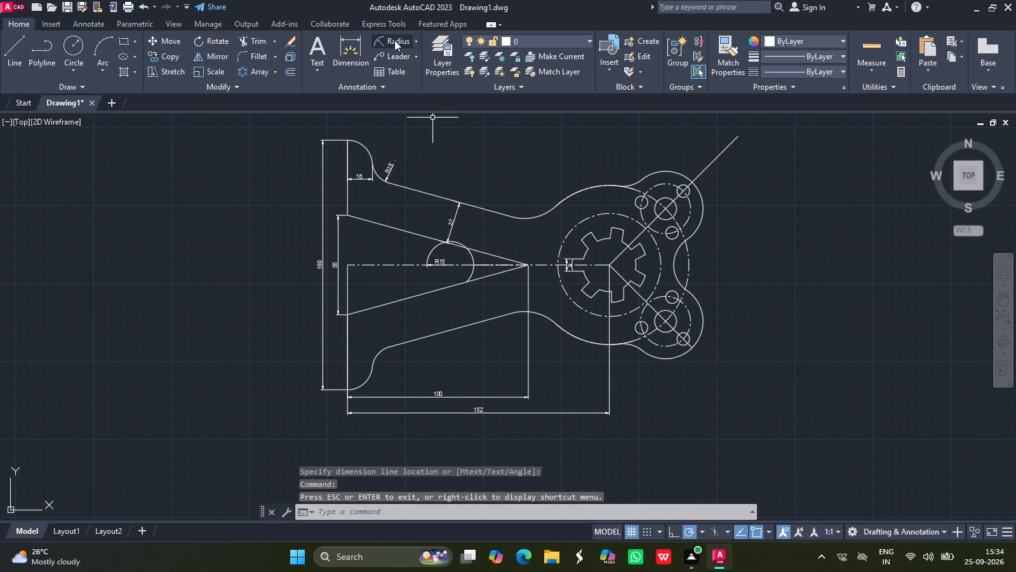
{"action": "left_click", "coordinate": [394, 40]}
{"action": "left_click_drag", "start_coordinate": [368, 150], "coordinate": [374, 147]}
{"action": "left_click", "coordinate": [374, 147]}
Add radius dimensions to the upper arm-to-hub fillet and to the fillet joining the hub to the lower lug.
{"action": "left_click", "coordinate": [394, 41]}
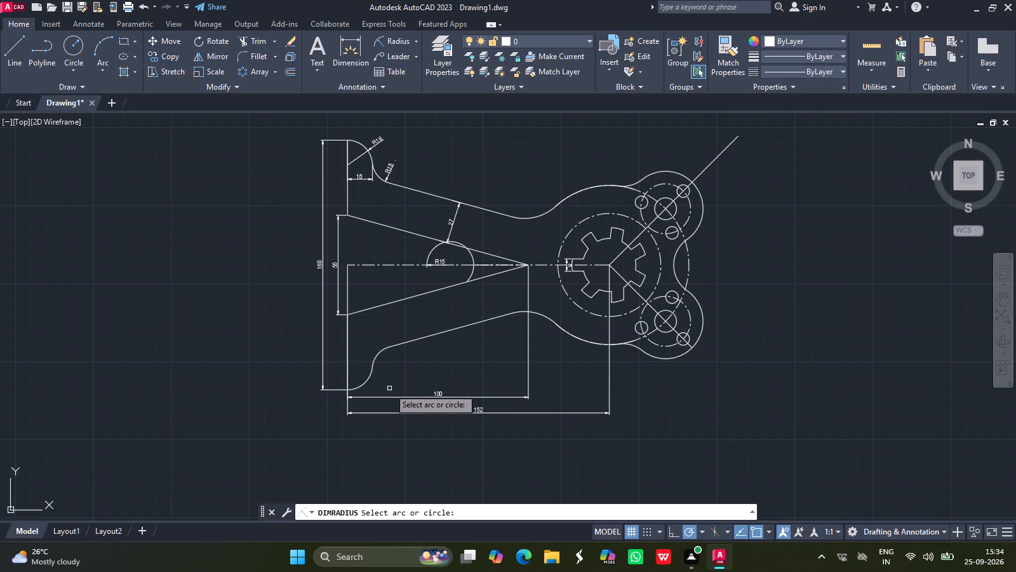
{"action": "left_click_drag", "start_coordinate": [540, 215], "coordinate": [535, 208]}
{"action": "left_click", "coordinate": [535, 208]}
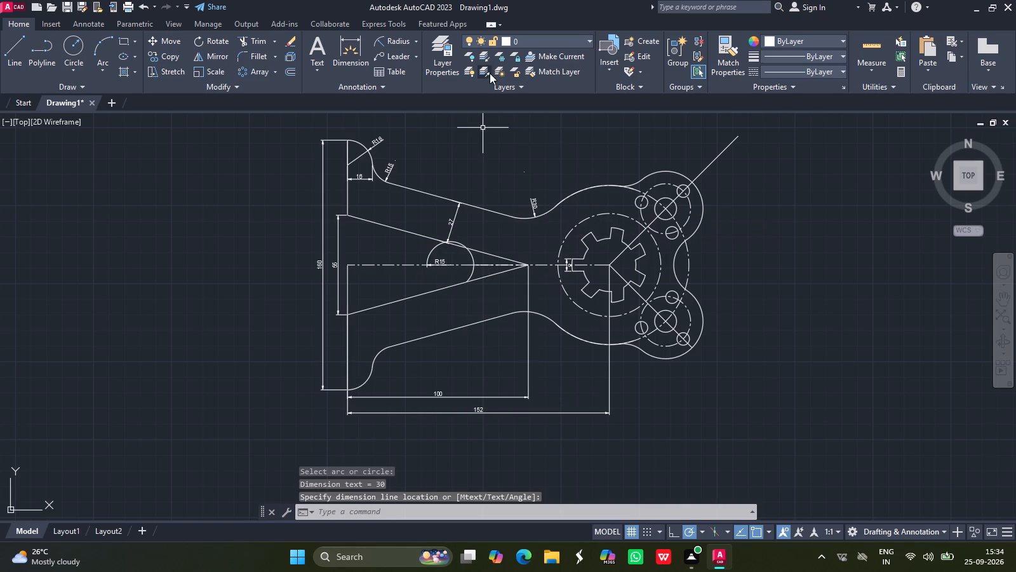
{"action": "left_click", "coordinate": [399, 37]}
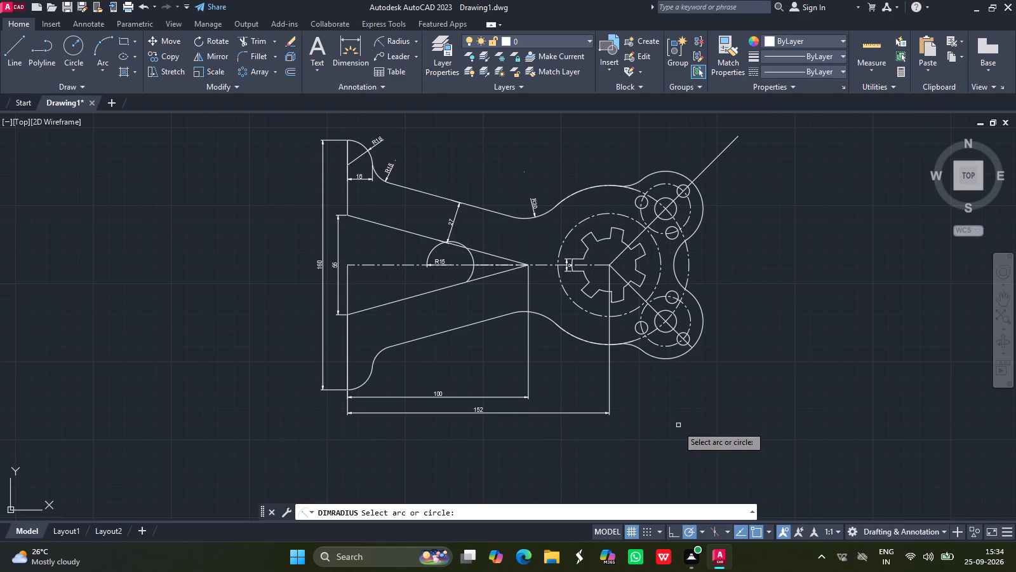
{"action": "left_click_drag", "start_coordinate": [635, 346], "coordinate": [632, 358]}
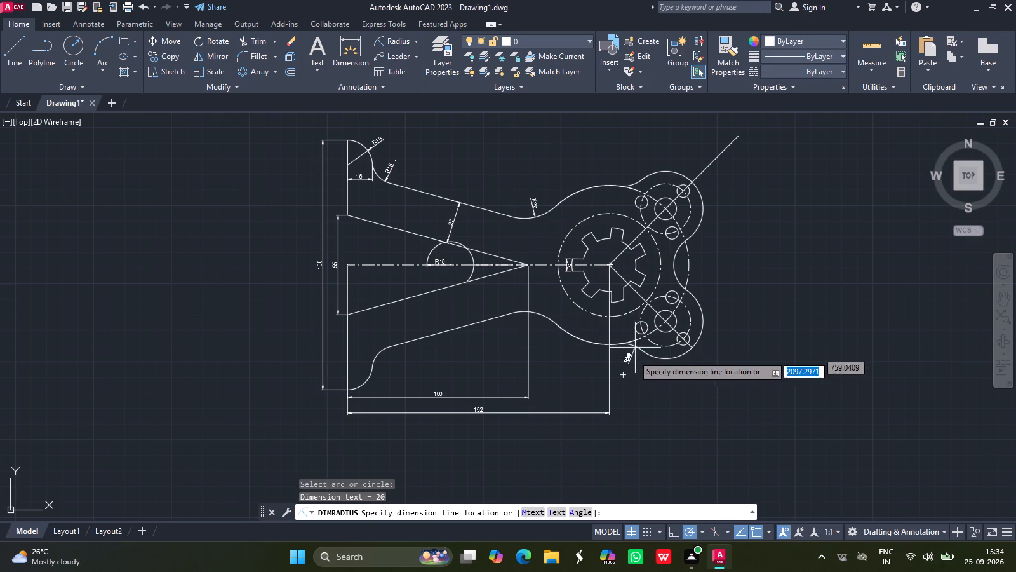
{"action": "left_click_drag", "start_coordinate": [632, 358], "coordinate": [631, 369]}
{"action": "left_click", "coordinate": [631, 369]}
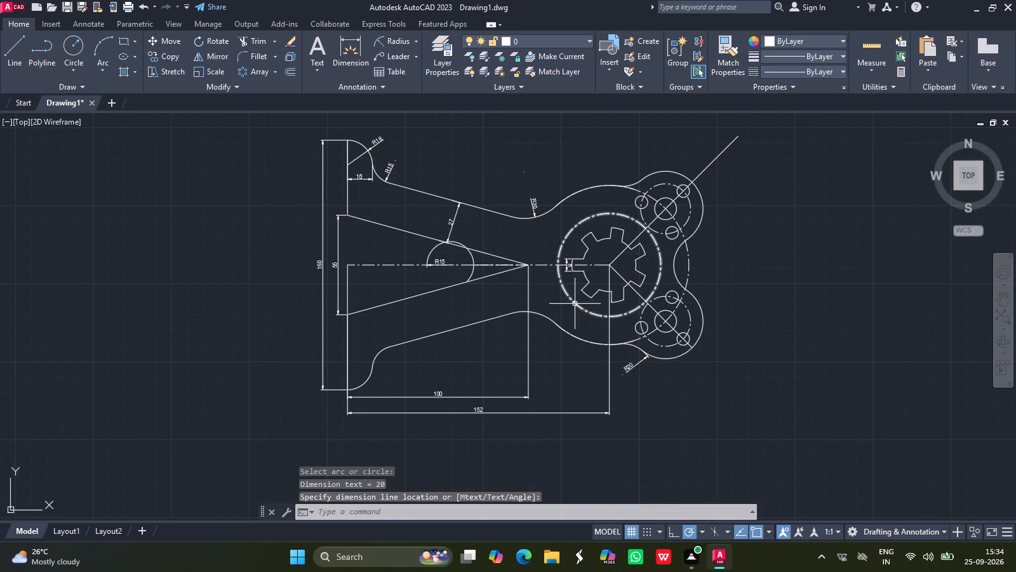
Add a radius dimension to the concave arc between the two lugs, placing its text outside the profile.
{"action": "left_click", "coordinate": [392, 40]}
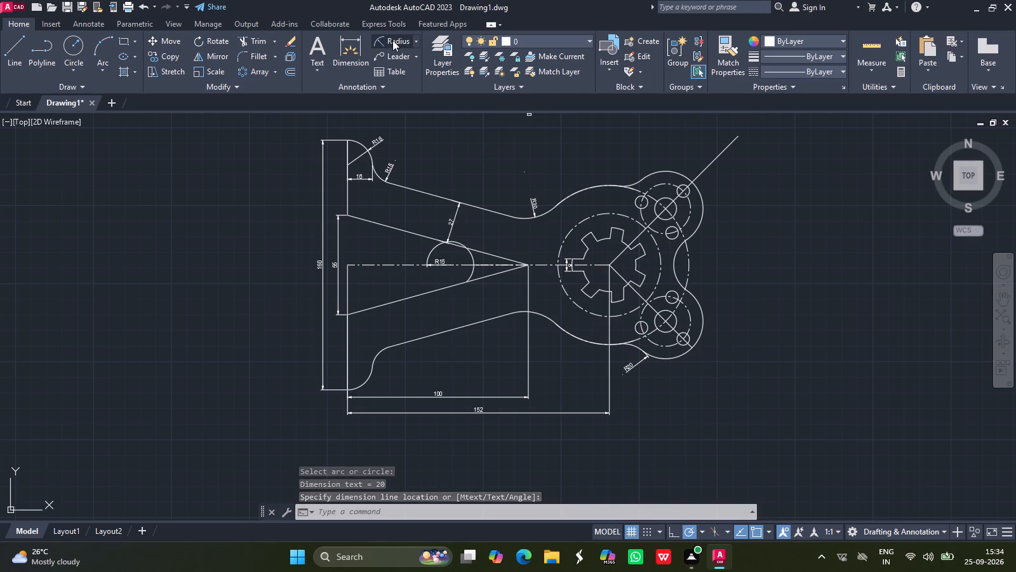
{"action": "left_click_drag", "start_coordinate": [676, 262], "coordinate": [686, 260]}
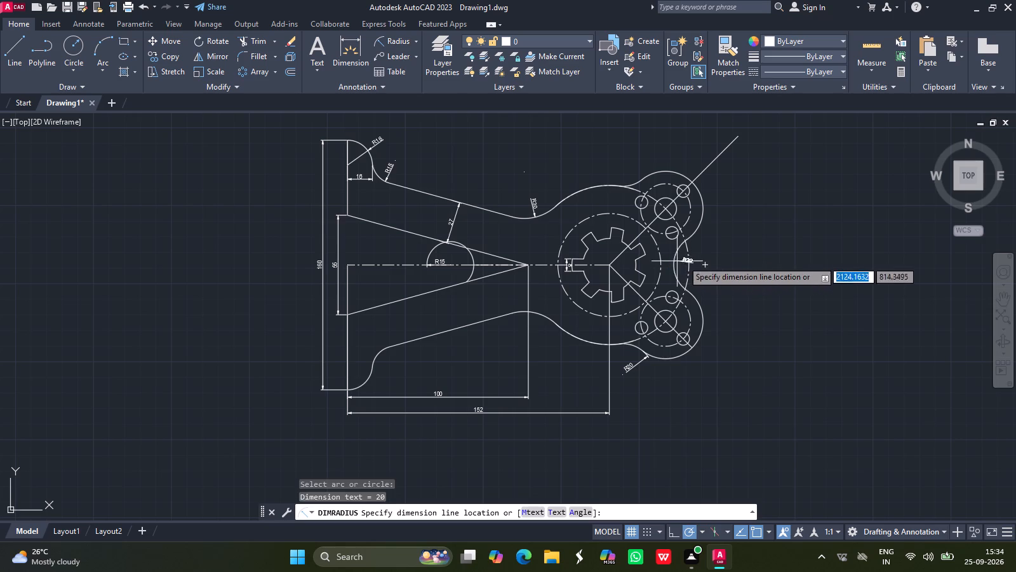
{"action": "left_click_drag", "start_coordinate": [686, 260], "coordinate": [702, 259]}
{"action": "left_click_drag", "start_coordinate": [702, 259], "coordinate": [592, 209]}
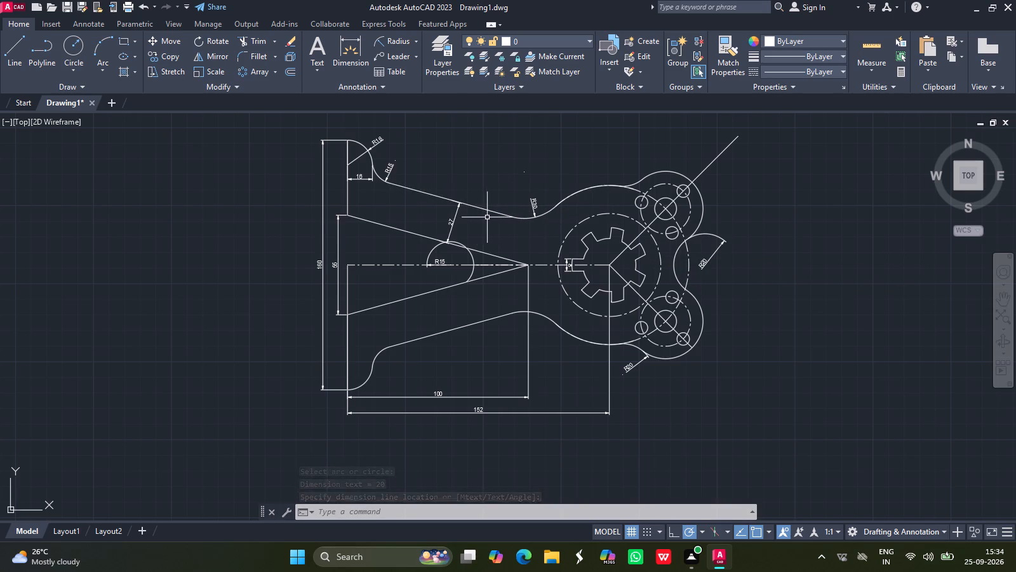
Add diameter dimensions to the upper lug's central hole and its centreline hole circle, with the texts above the lug.
{"action": "left_click", "coordinate": [418, 37]}
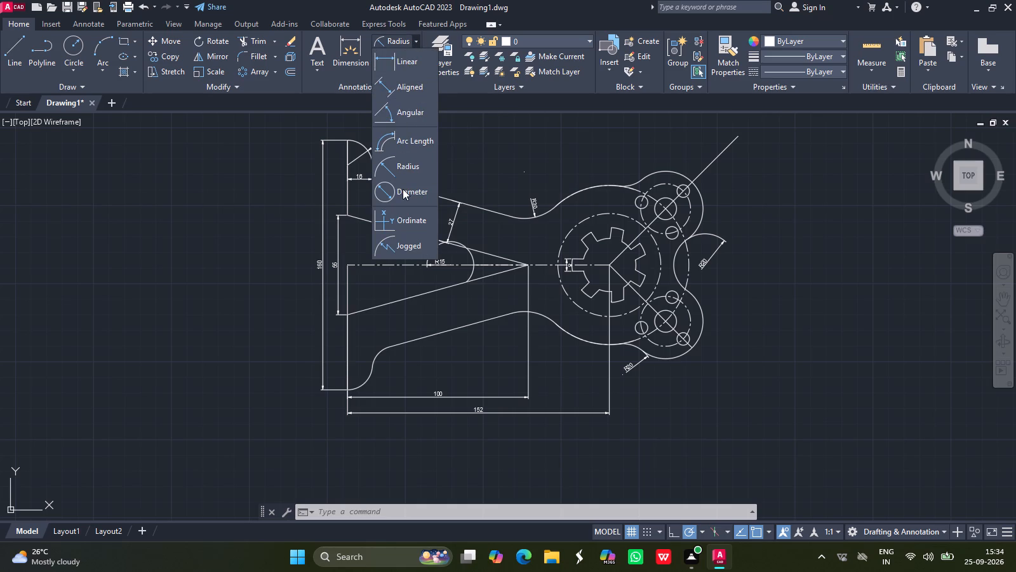
{"action": "left_click", "coordinate": [403, 189]}
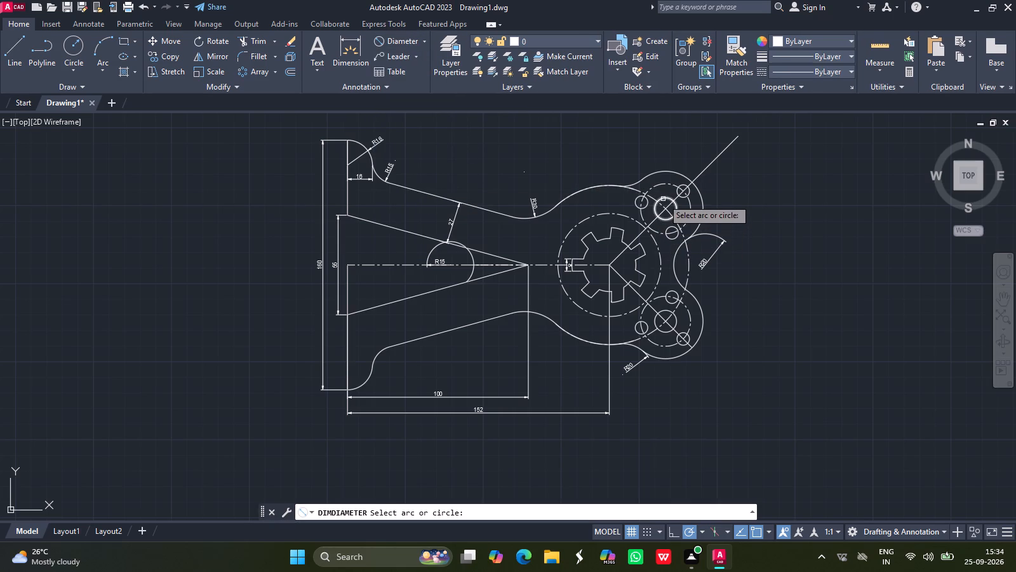
{"action": "left_click_drag", "start_coordinate": [663, 199], "coordinate": [641, 158]}
{"action": "left_click", "coordinate": [641, 158]}
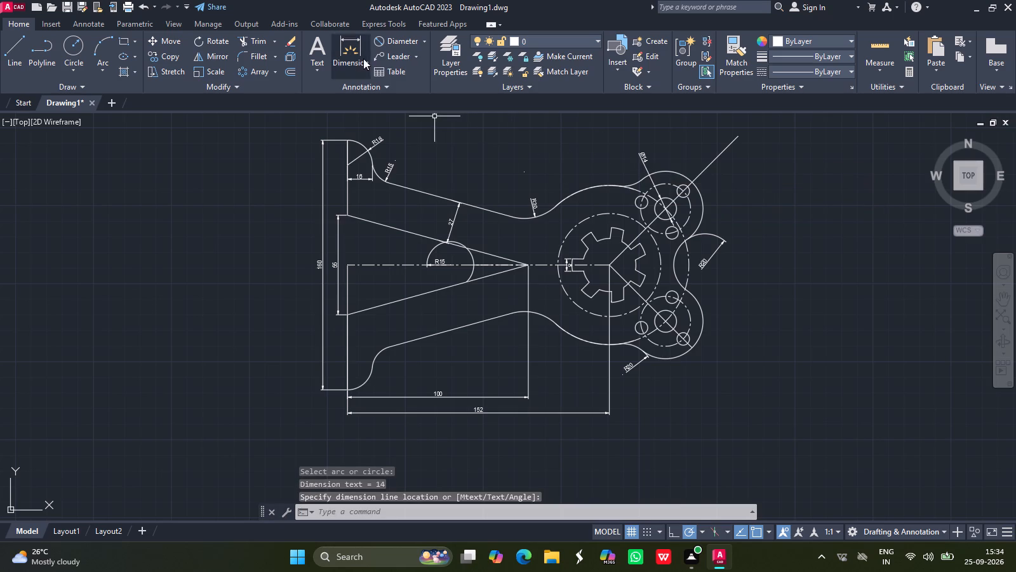
{"action": "left_click", "coordinate": [409, 38]}
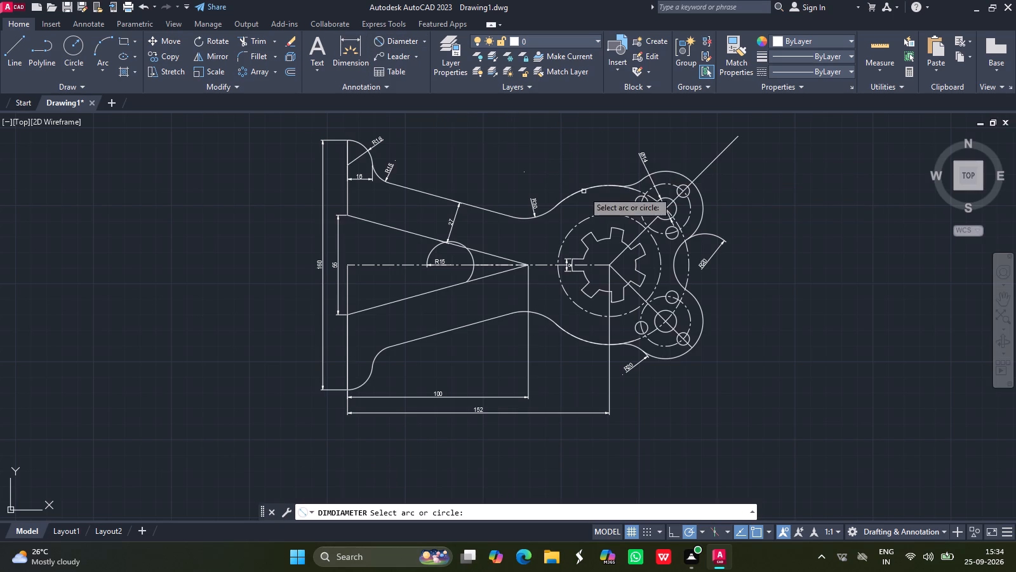
{"action": "left_click_drag", "start_coordinate": [669, 184], "coordinate": [660, 153]}
{"action": "left_click", "coordinate": [660, 153]}
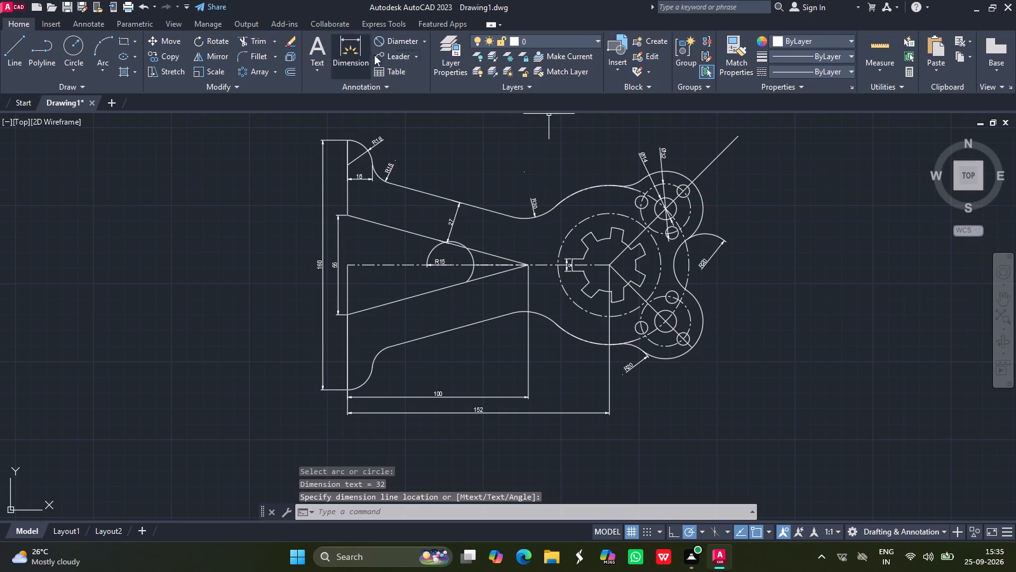
Add a diameter dimension to the upper lug's outer arc, placing its text above the lug.
{"action": "left_click", "coordinate": [410, 46]}
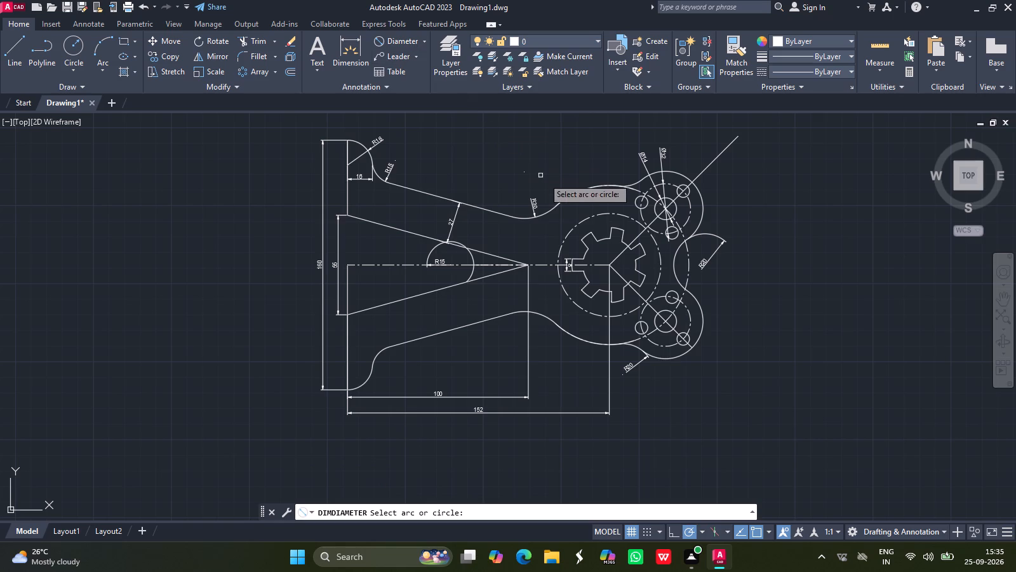
{"action": "left_click_drag", "start_coordinate": [676, 172], "coordinate": [683, 158]}
{"action": "left_click", "coordinate": [683, 158]}
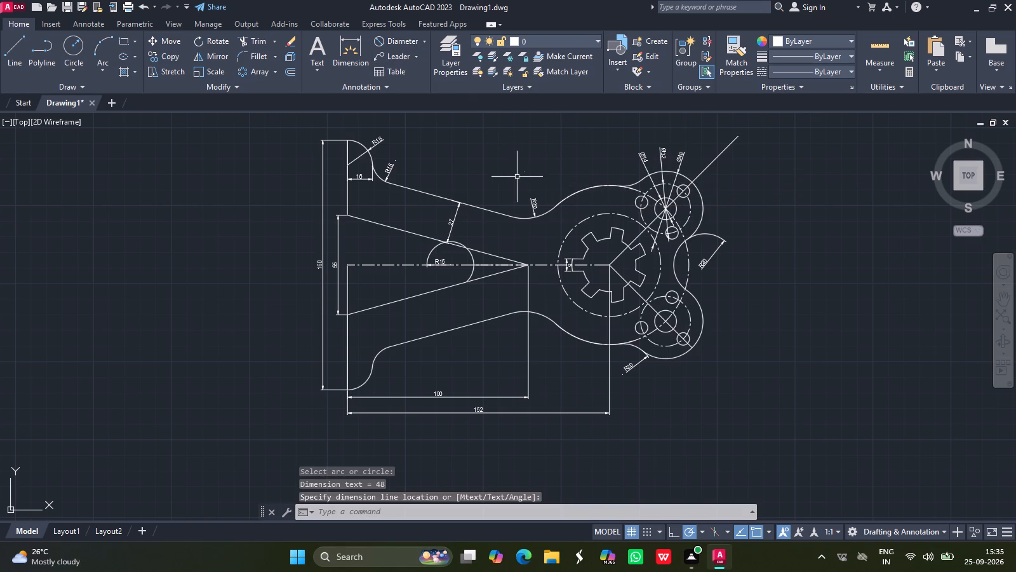
Add a diameter dimension to the lower lug's outermost small hole, placing its text outside the lug.
{"action": "left_click", "coordinate": [385, 39]}
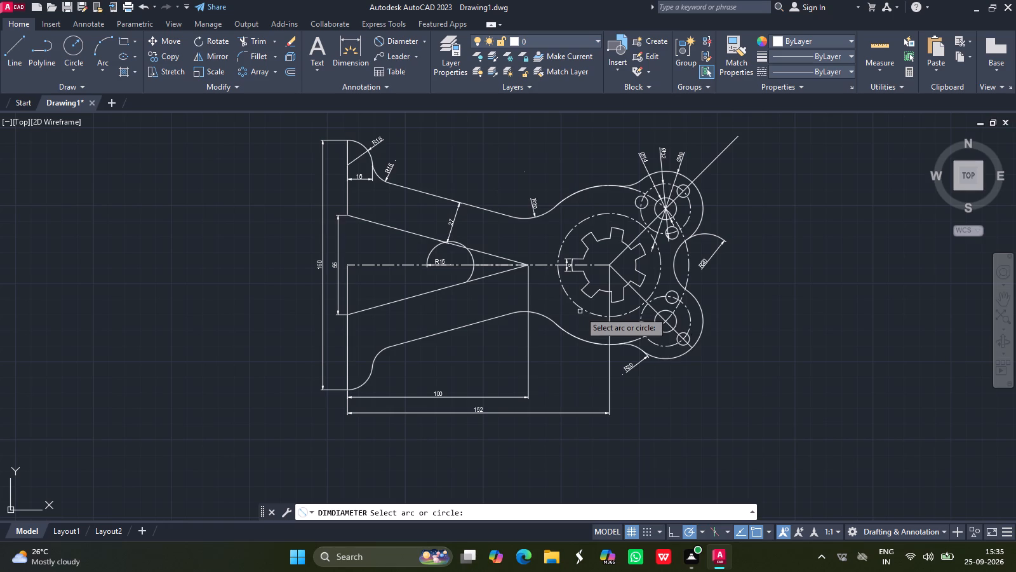
{"action": "left_click_drag", "start_coordinate": [679, 341], "coordinate": [712, 365]}
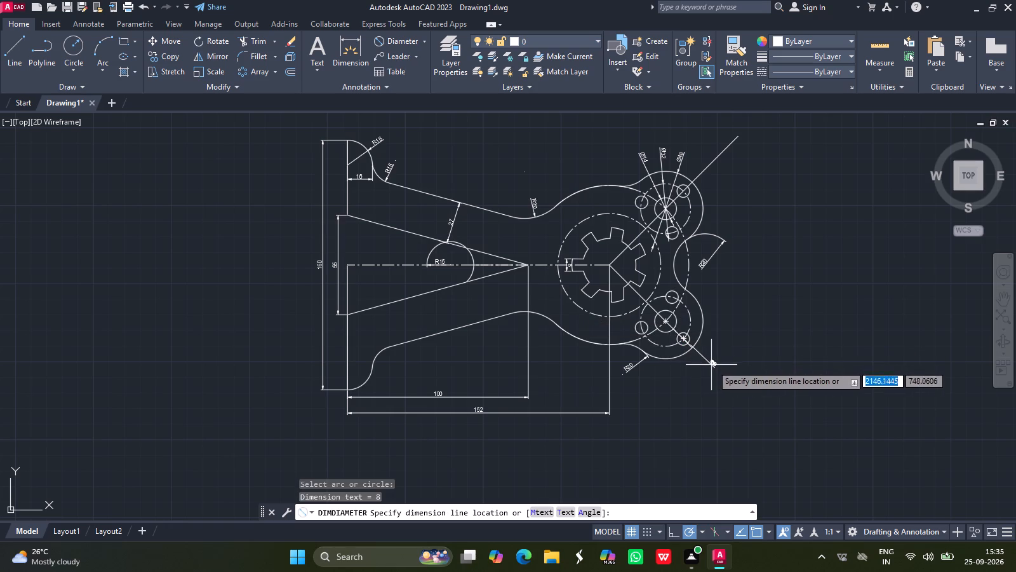
{"action": "left_click_drag", "start_coordinate": [712, 365], "coordinate": [712, 365]}
{"action": "left_click_drag", "start_coordinate": [712, 365], "coordinate": [537, 296]}
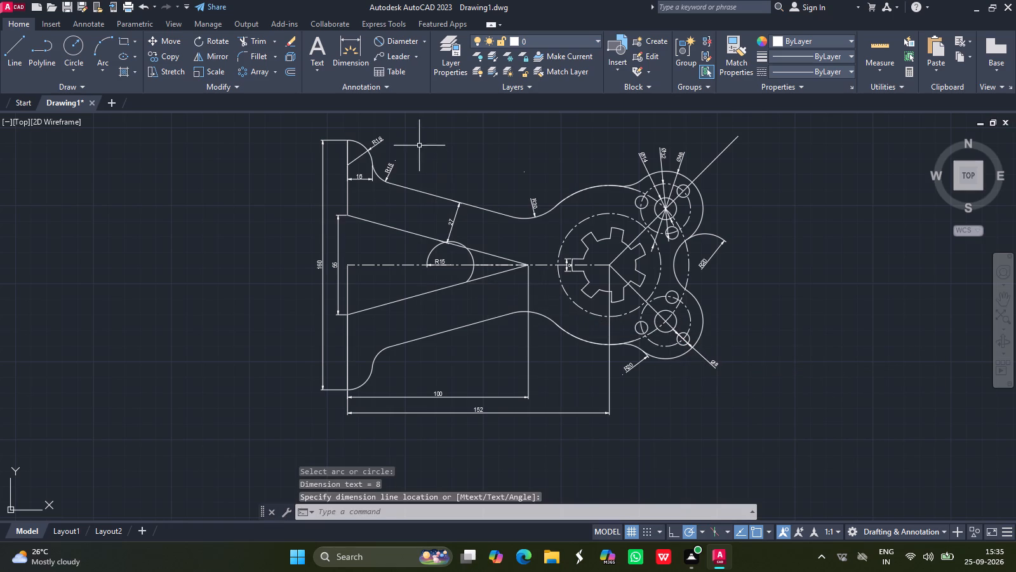
Add diameter dimensions to the hub's large outer arc, with its text below the hub, and to its centreline circle, with text outside the circle.
{"action": "left_click", "coordinate": [394, 40]}
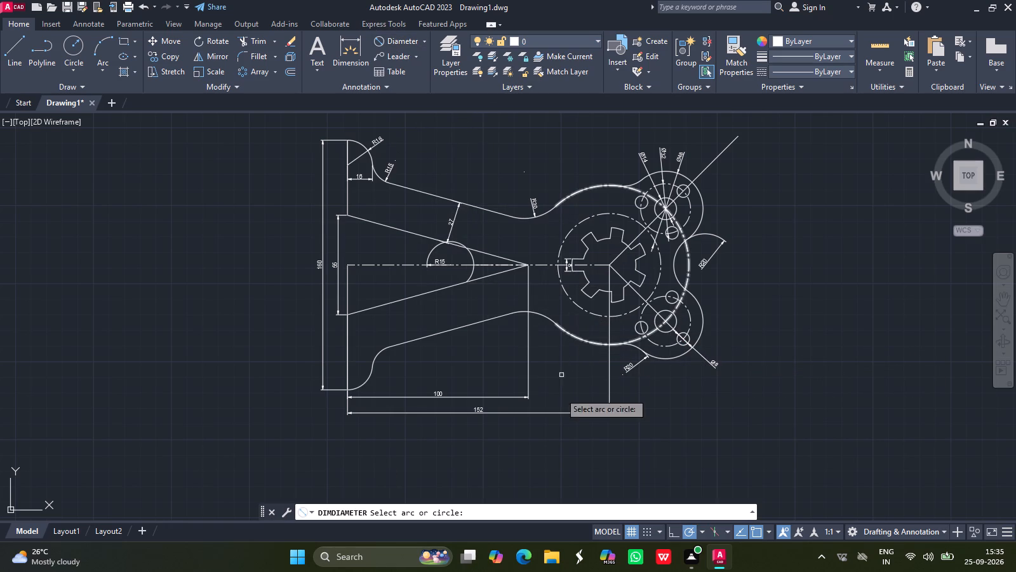
{"action": "left_click_drag", "start_coordinate": [579, 338], "coordinate": [573, 353]}
{"action": "left_click", "coordinate": [573, 353]}
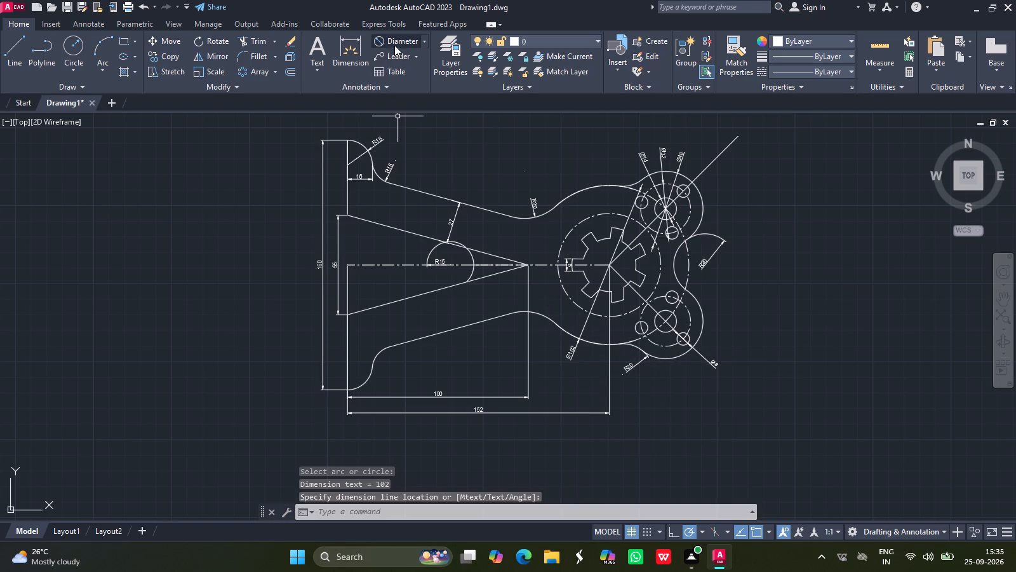
{"action": "left_click", "coordinate": [396, 42]}
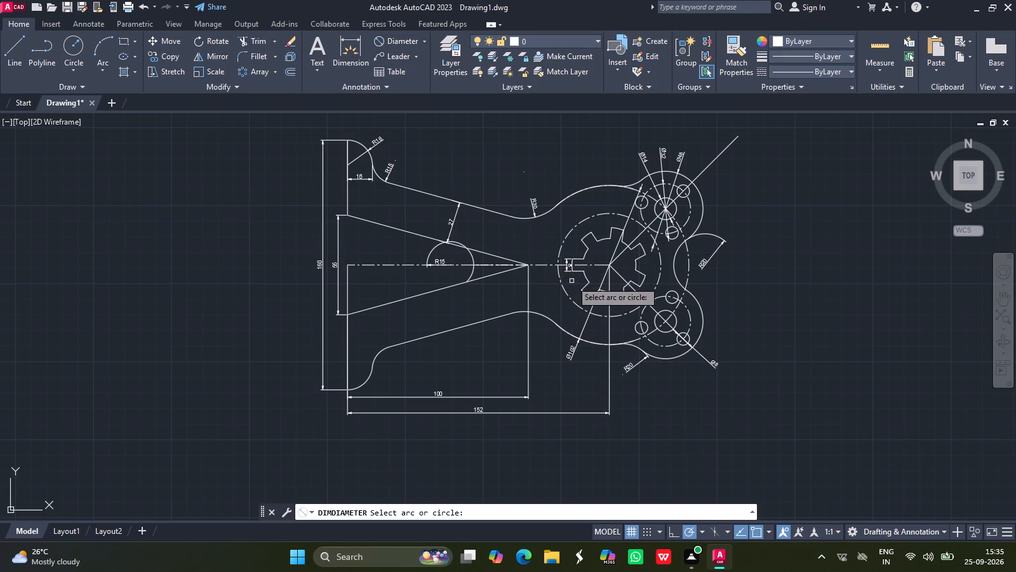
{"action": "left_click_drag", "start_coordinate": [563, 243], "coordinate": [548, 241]}
{"action": "left_click", "coordinate": [548, 241]}
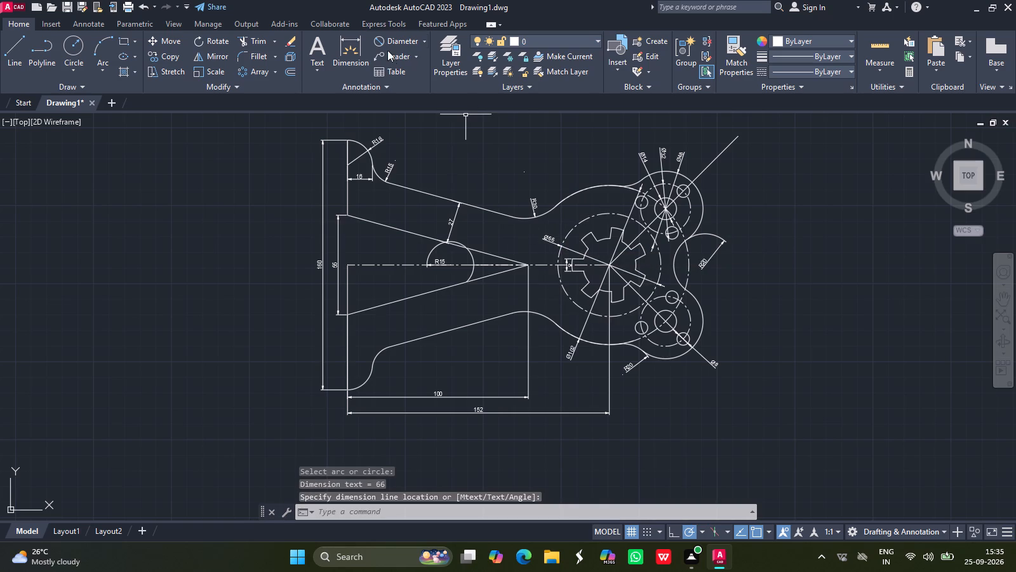
Add diameter dimensions to the inner and outer arcs of the hub's slotted cutout, placing both texts above and left of the cutout.
{"action": "left_click", "coordinate": [394, 39]}
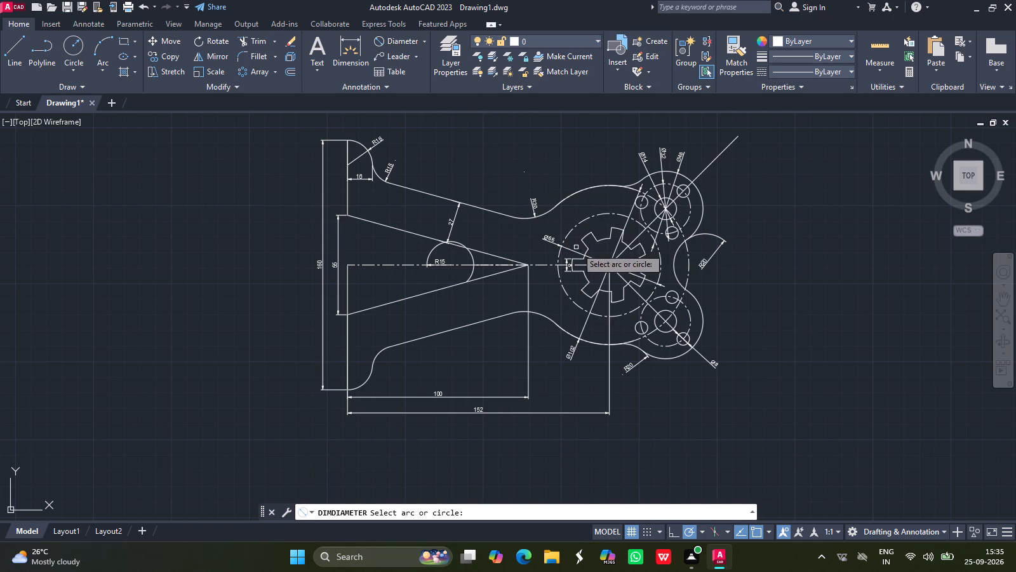
{"action": "left_click_drag", "start_coordinate": [588, 251], "coordinate": [559, 227]}
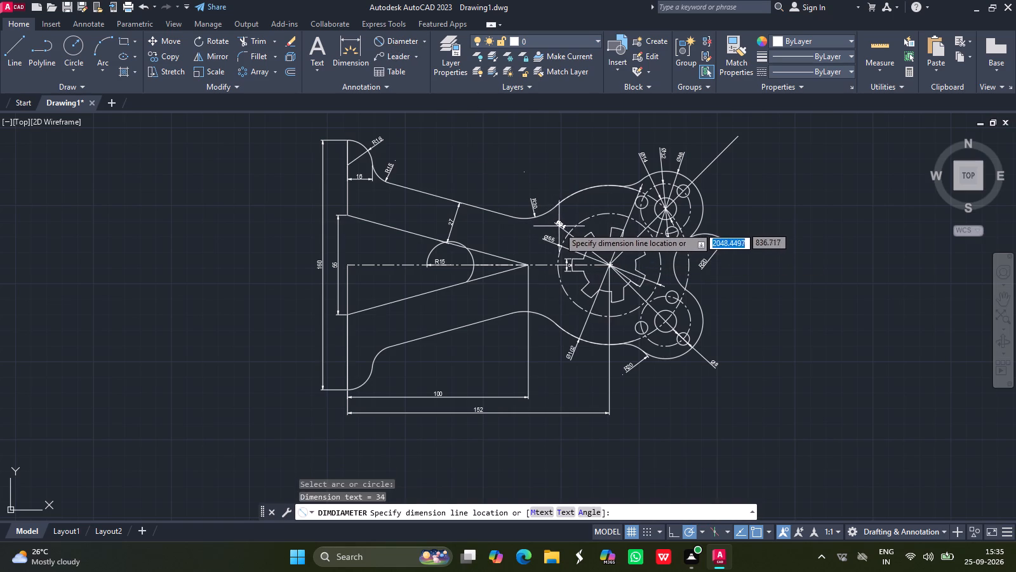
{"action": "left_click_drag", "start_coordinate": [559, 227], "coordinate": [559, 227]}
{"action": "left_click", "coordinate": [559, 227]}
{"action": "left_click", "coordinate": [393, 44]}
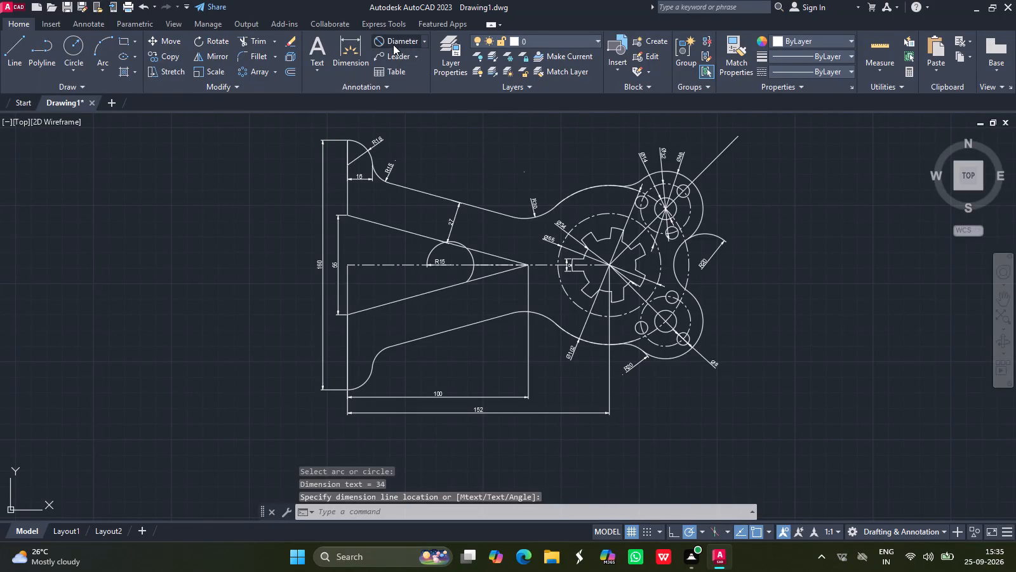
{"action": "left_click_drag", "start_coordinate": [618, 229], "coordinate": [584, 207]}
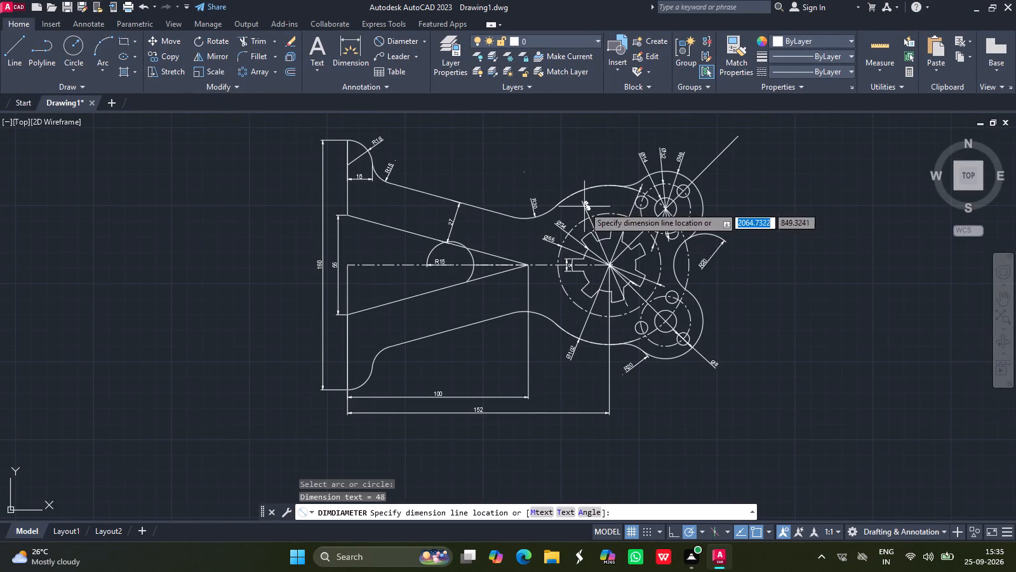
{"action": "left_click_drag", "start_coordinate": [584, 207], "coordinate": [578, 210]}
{"action": "left_click", "coordinate": [578, 210]}
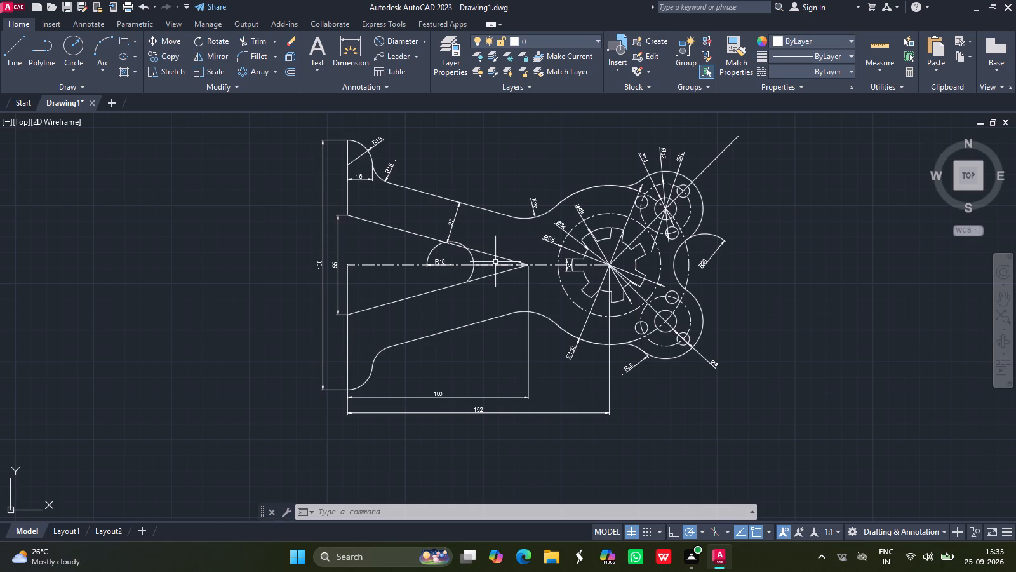
Append "-6 Places" to the Ø8 diameter dimension text of the lower lug's small hole.
{"action": "double_click", "coordinate": [717, 365]}
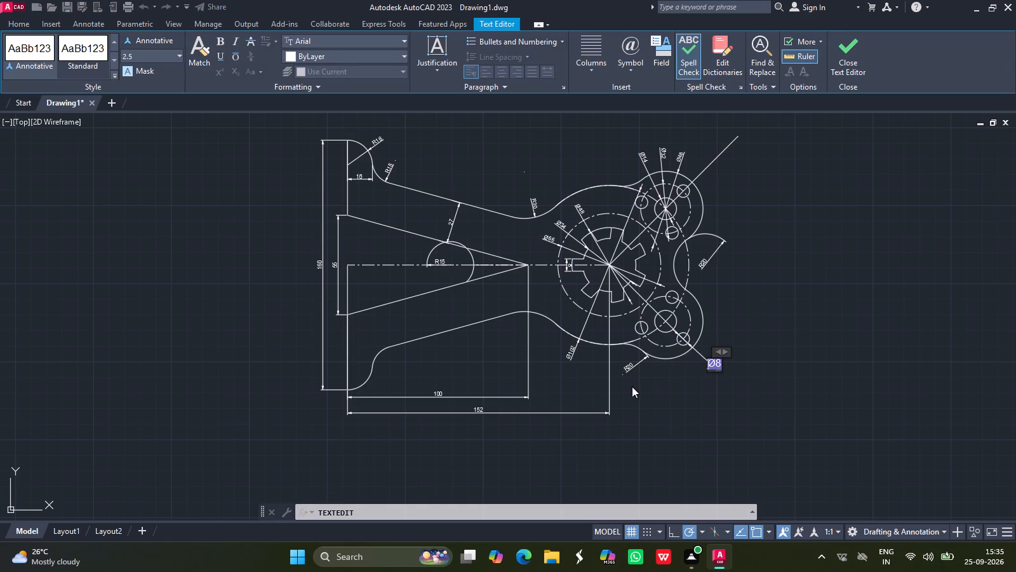
{"action": "key", "text": "Right"}
{"action": "key", "text": "minus"}
{"action": "type", "text": "6"}
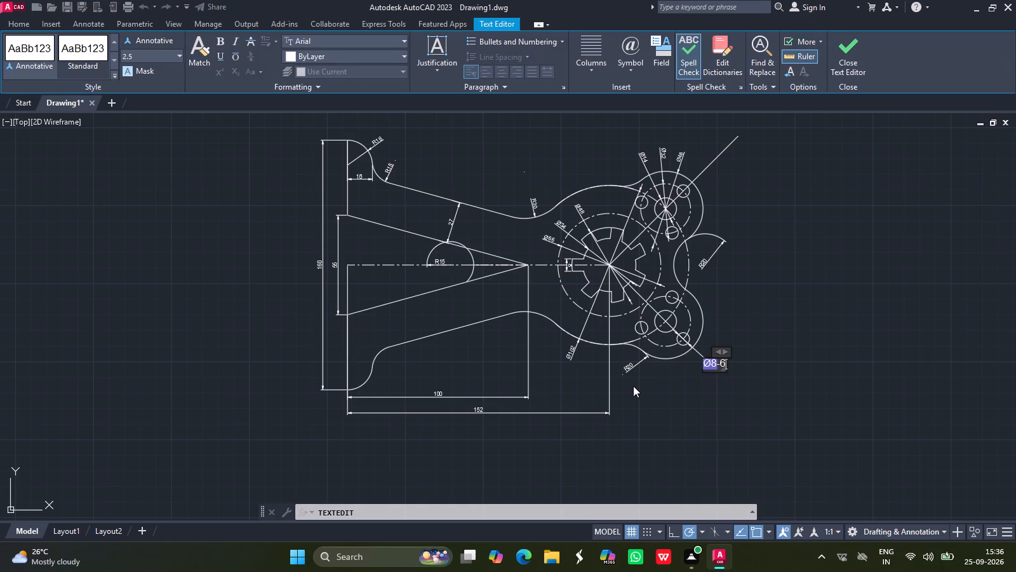
{"action": "key", "text": "space"}
{"action": "type", "text": "Places"}
{"action": "left_click", "coordinate": [797, 371]}
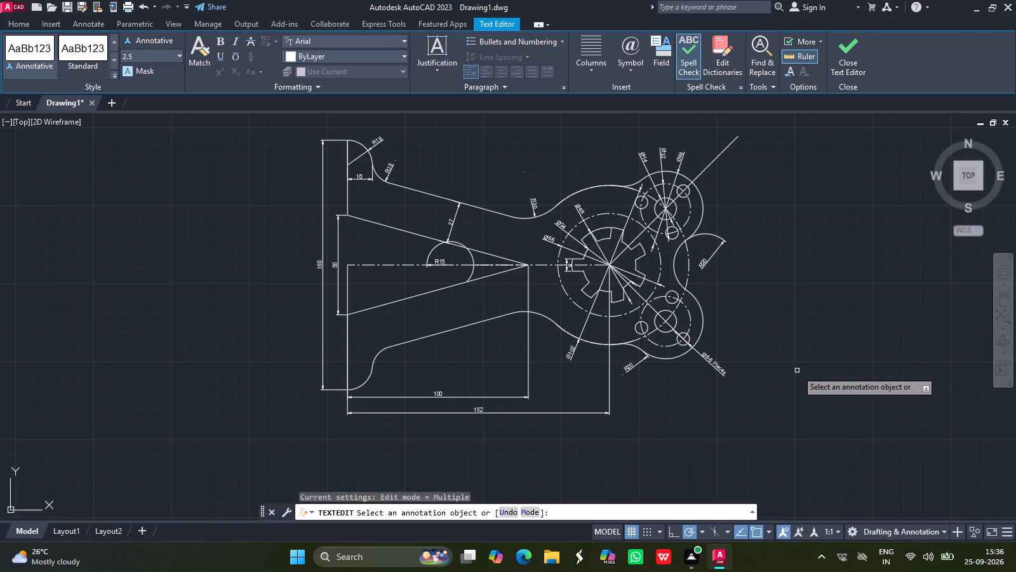
Save the drawing as P86.dwg in the Fuji folder within Documents.
{"action": "key", "text": "ctrl+s"}
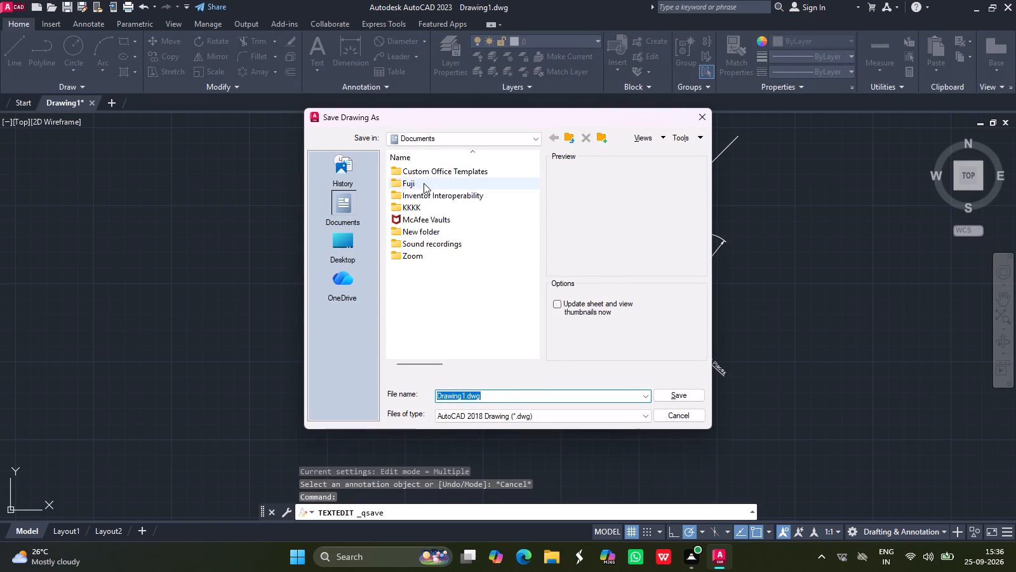
{"action": "double_click", "coordinate": [424, 183]}
{"action": "scroll", "coordinate": [463, 279], "scroll_direction": "down", "scroll_amount": 20}
{"action": "scroll", "coordinate": [463, 279], "scroll_direction": "down", "scroll_amount": 20}
{"action": "scroll", "coordinate": [463, 279], "scroll_direction": "down", "scroll_amount": 20}
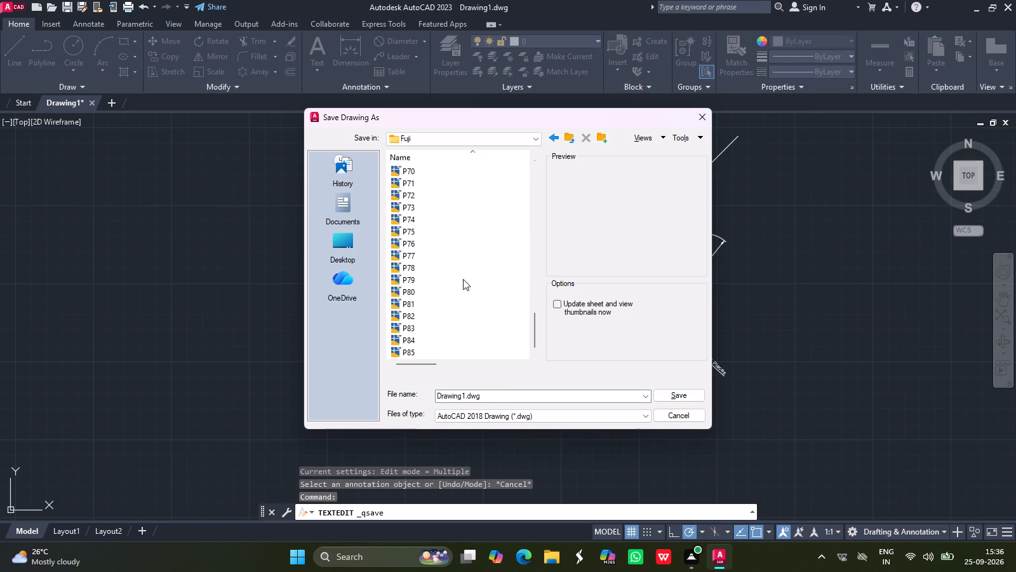
{"action": "scroll", "coordinate": [463, 279], "scroll_direction": "down", "scroll_amount": 15}
{"action": "left_click", "coordinate": [489, 395]}
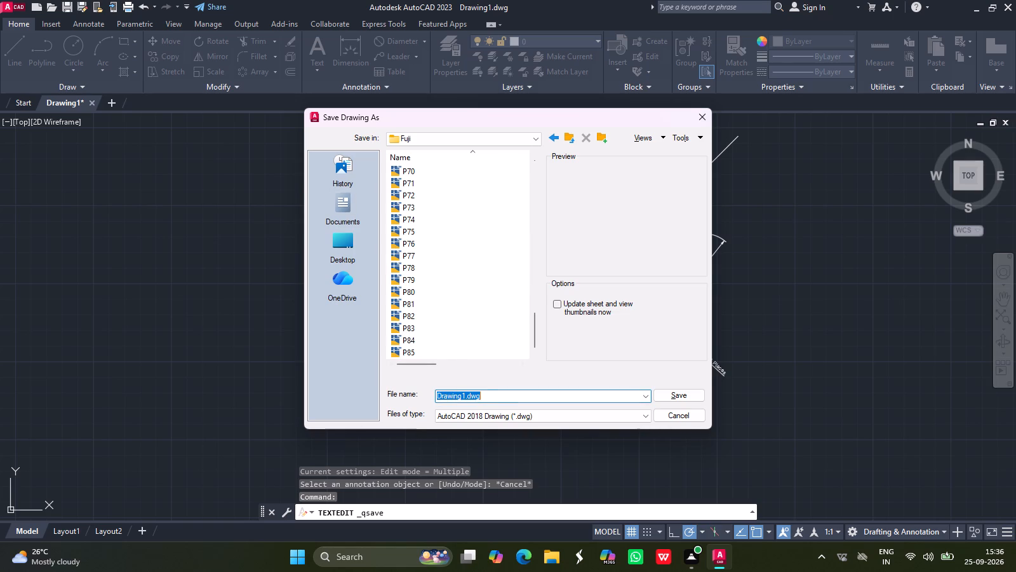
{"action": "key", "text": "Right"}
{"action": "key", "text": "Left"}
{"action": "key", "text": "Left"}
{"action": "key", "text": "Left"}
{"action": "key", "text": "Left"}
{"action": "key", "text": "BackSpace"}
{"action": "key", "text": "BackSpace"}
{"action": "key", "text": "BackSpace"}
{"action": "key", "text": "BackSpace"}
{"action": "key", "text": "BackSpace"}
{"action": "key", "text": "BackSpace"}
{"action": "key", "text": "BackSpace"}
{"action": "key", "text": "BackSpace"}
{"action": "key", "text": "BackSpace"}
{"action": "key", "text": "BackSpace"}
{"action": "key", "text": "BackSpace"}
{"action": "key", "text": "BackSpace"}
{"action": "key", "text": "BackSpace"}
{"action": "key", "text": "BackSpace"}
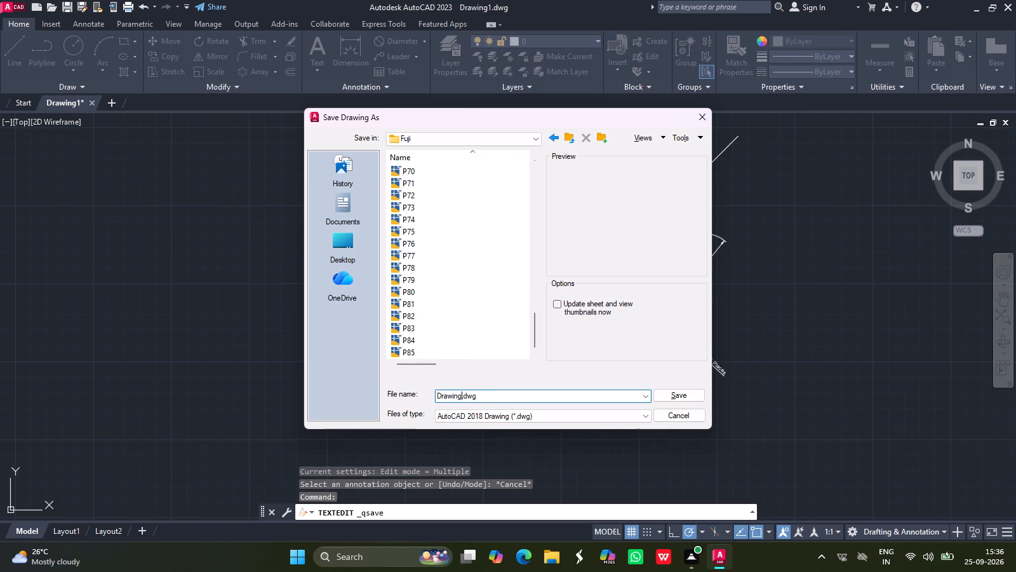
{"action": "type", "text": "P86"}
{"action": "left_click", "coordinate": [697, 393]}
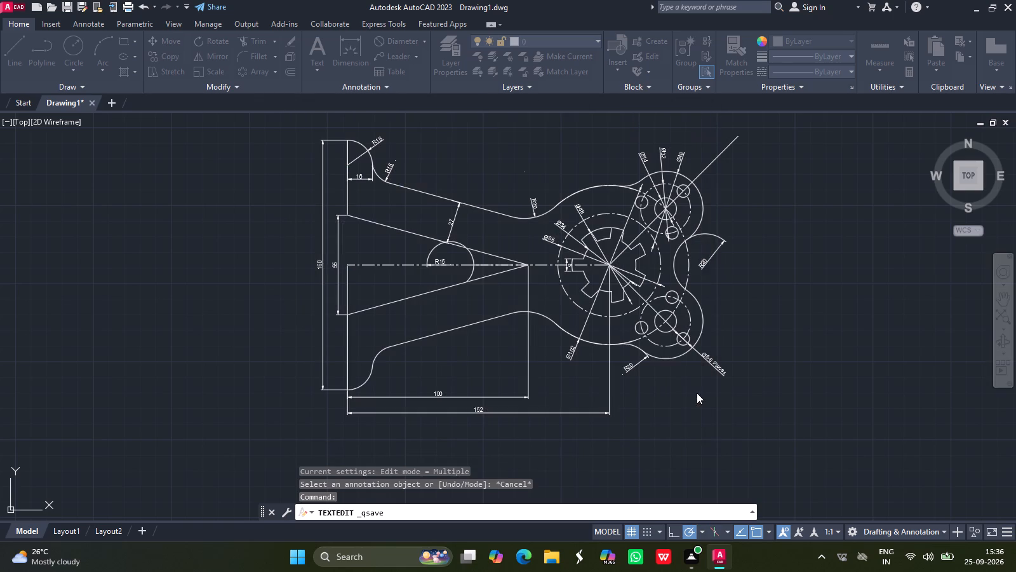
Set up a plot with the DWG To PDF.pc3 plotter, centred on the sheet in landscape orientation.
{"action": "key", "text": "ctrl+p"}
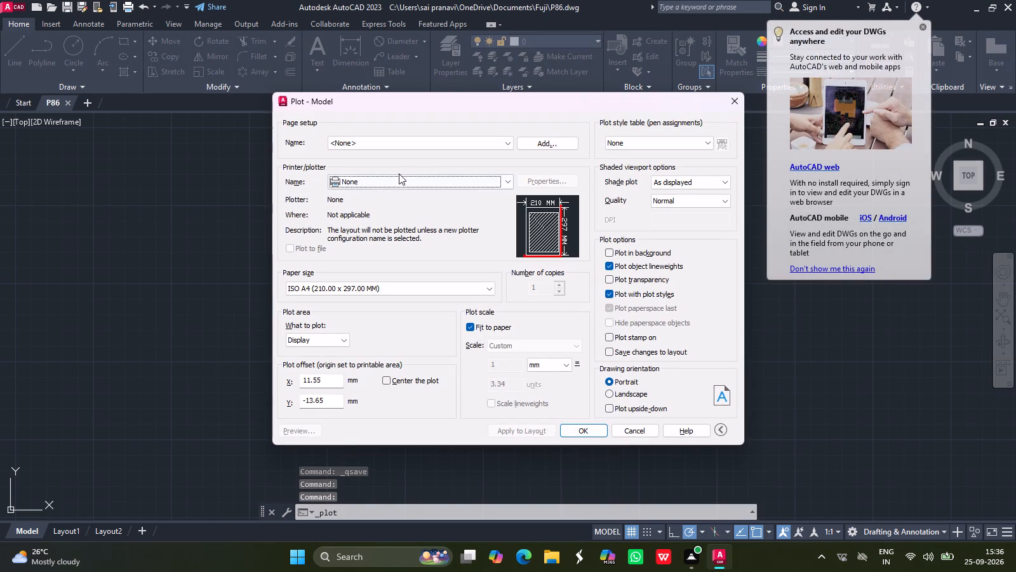
{"action": "left_click", "coordinate": [387, 182]}
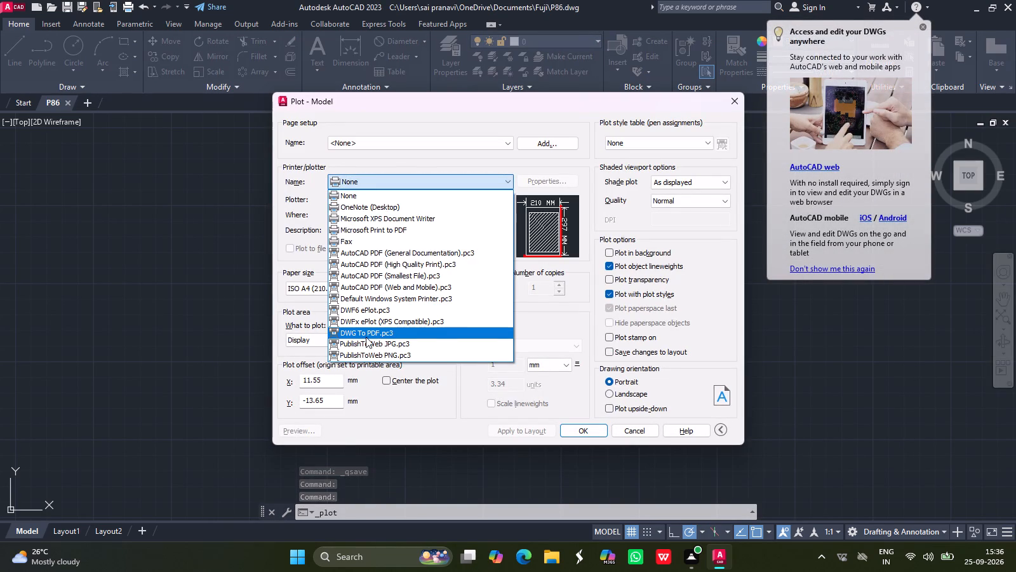
{"action": "left_click", "coordinate": [366, 337]}
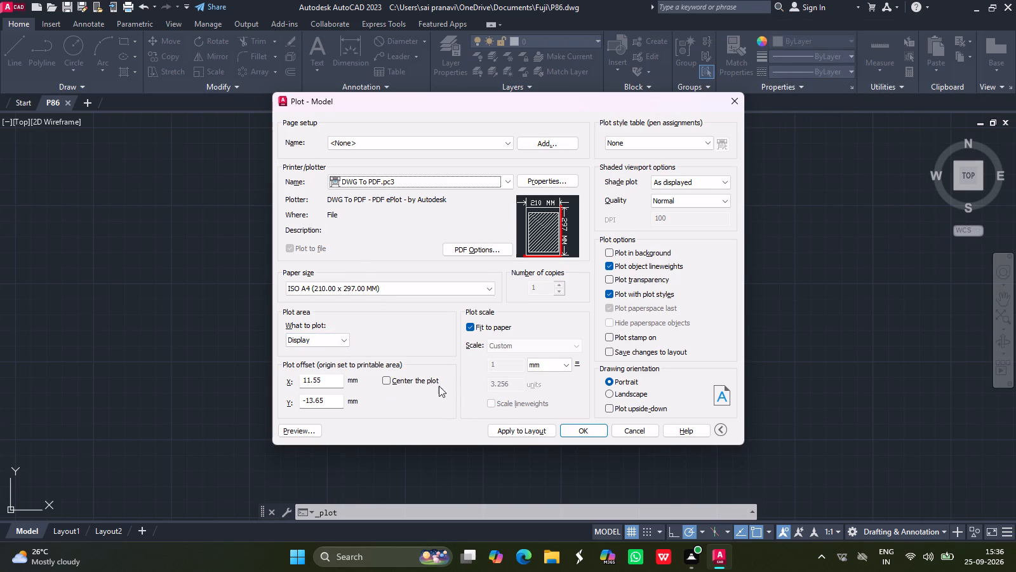
{"action": "left_click", "coordinate": [386, 379]}
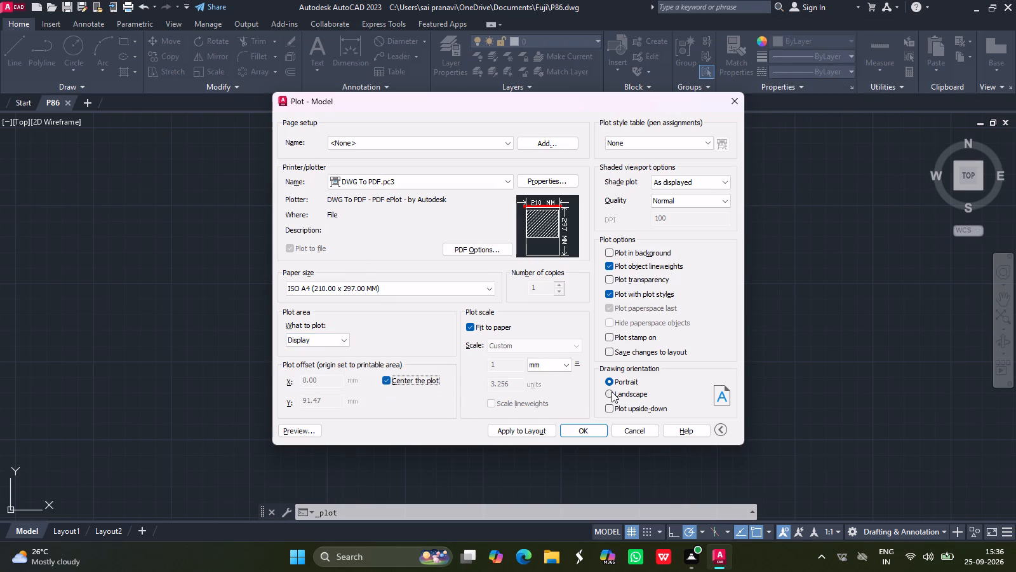
{"action": "left_click", "coordinate": [612, 392]}
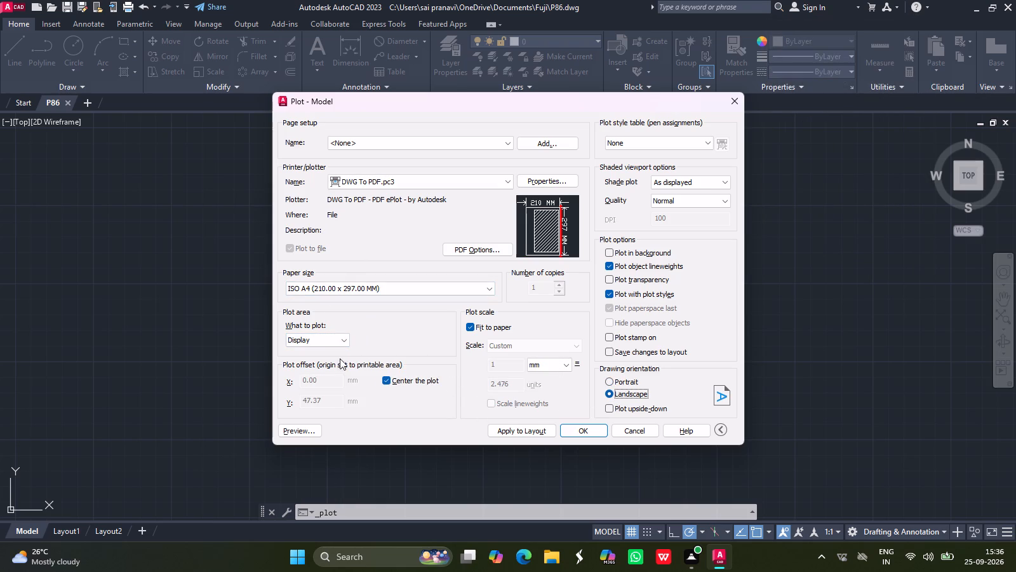
Set the plot area to a window enclosing the whole dimensioned bracket drawing.
{"action": "left_click_drag", "start_coordinate": [330, 337], "coordinate": [322, 379]}
{"action": "left_click", "coordinate": [322, 379]}
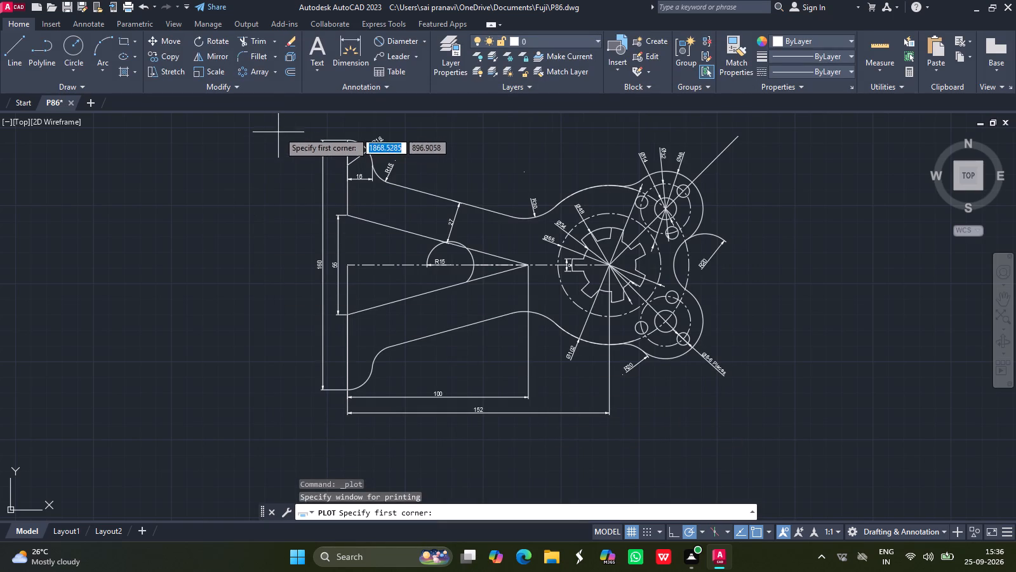
{"action": "left_click_drag", "start_coordinate": [295, 118], "coordinate": [717, 210]}
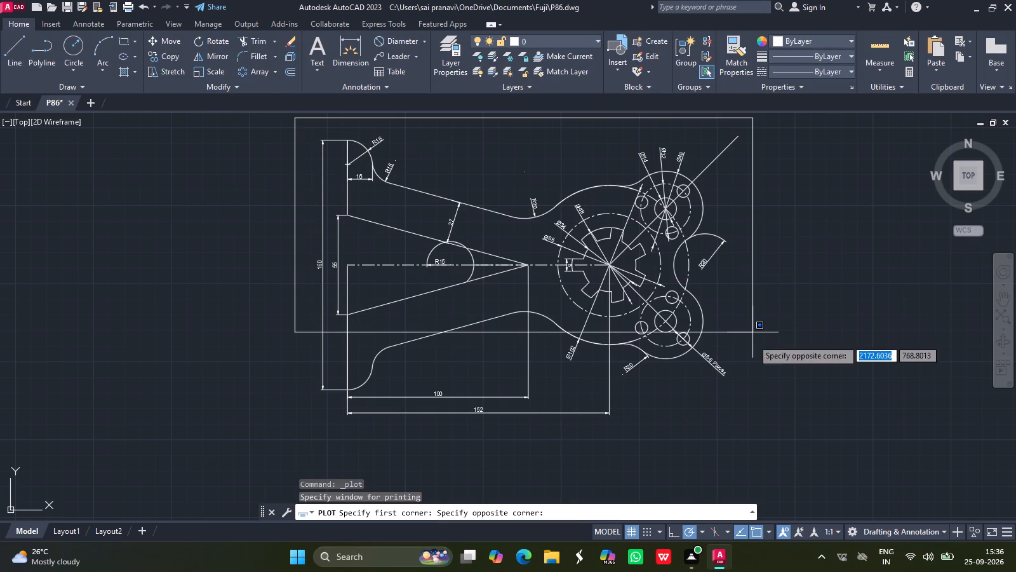
{"action": "left_click", "coordinate": [770, 432]}
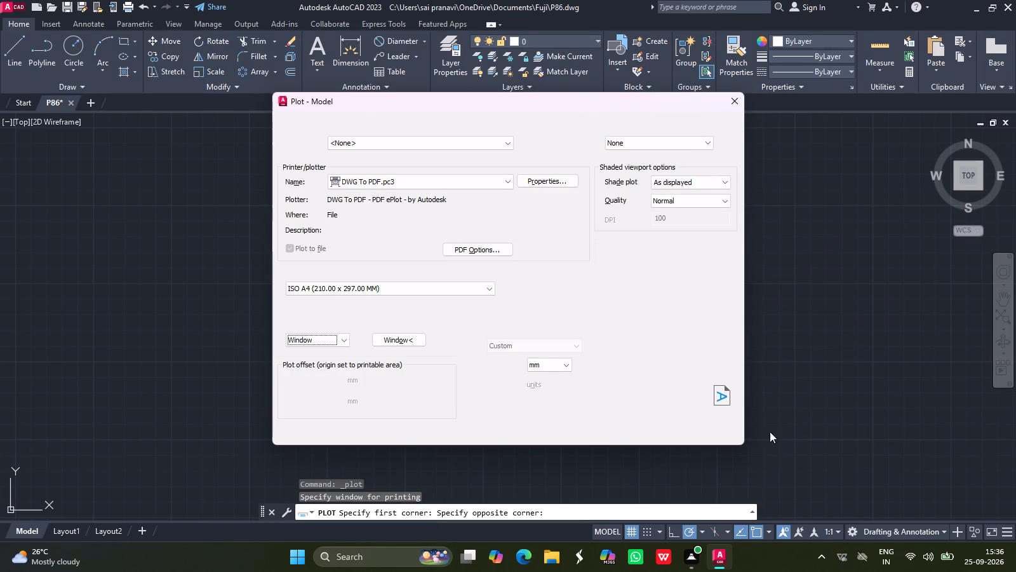
Plot the drawing to P86-Model.pdf in the Fuji folder.
{"action": "left_click", "coordinate": [582, 432]}
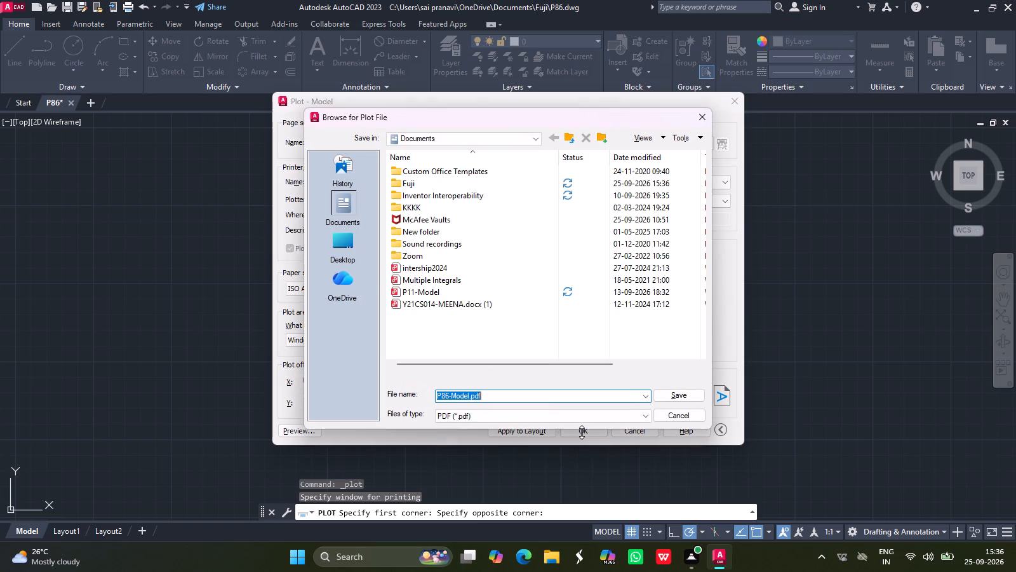
{"action": "double_click", "coordinate": [439, 179]}
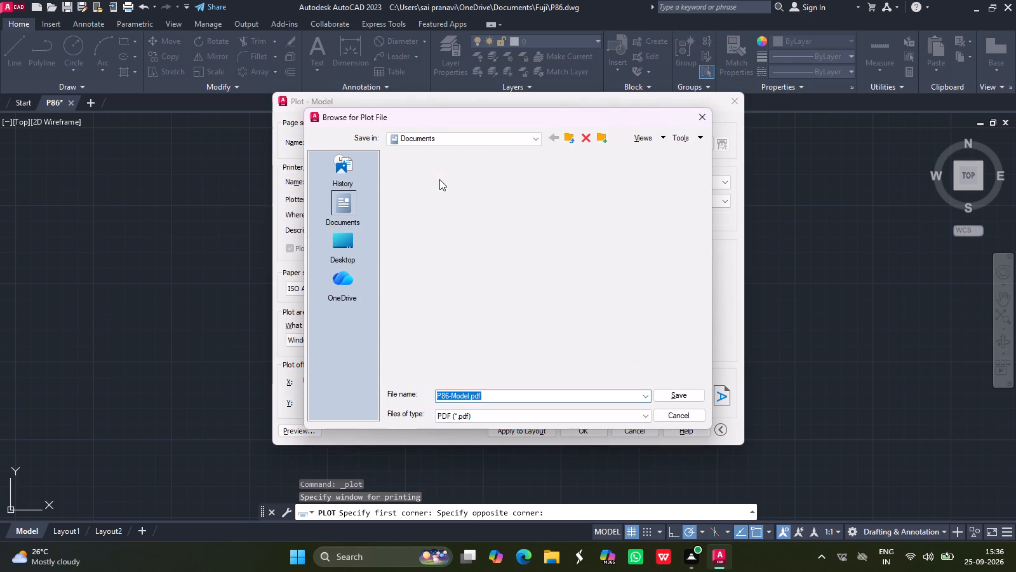
{"action": "left_click", "coordinate": [684, 397]}
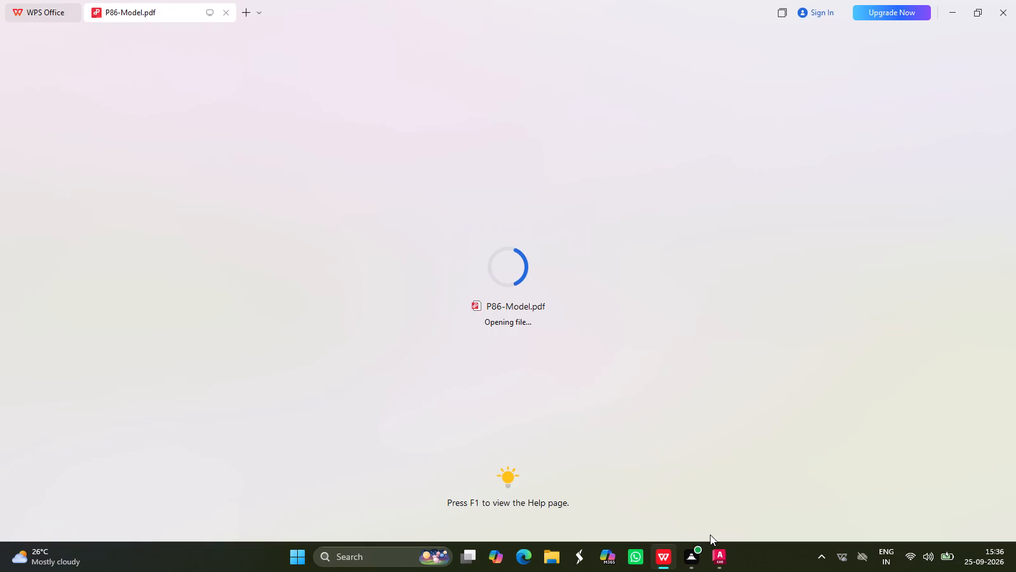
Switch back to AutoCAD and turn off log file recording with LOGFILEOFF.
{"action": "left_click", "coordinate": [721, 505]}
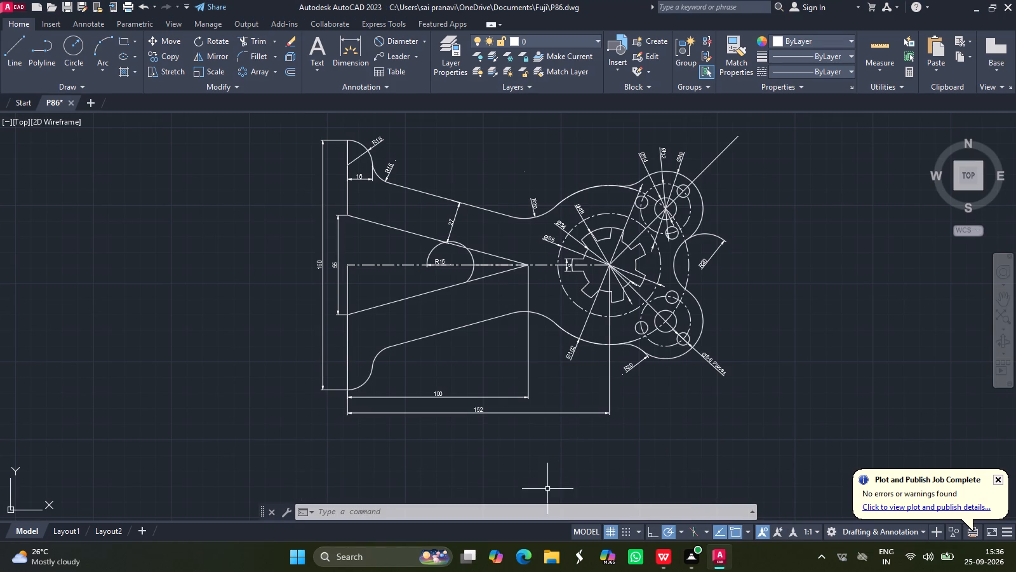
{"action": "left_click", "coordinate": [545, 511]}
{"action": "type", "text": "log"}
{"action": "left_click", "coordinate": [373, 423]}
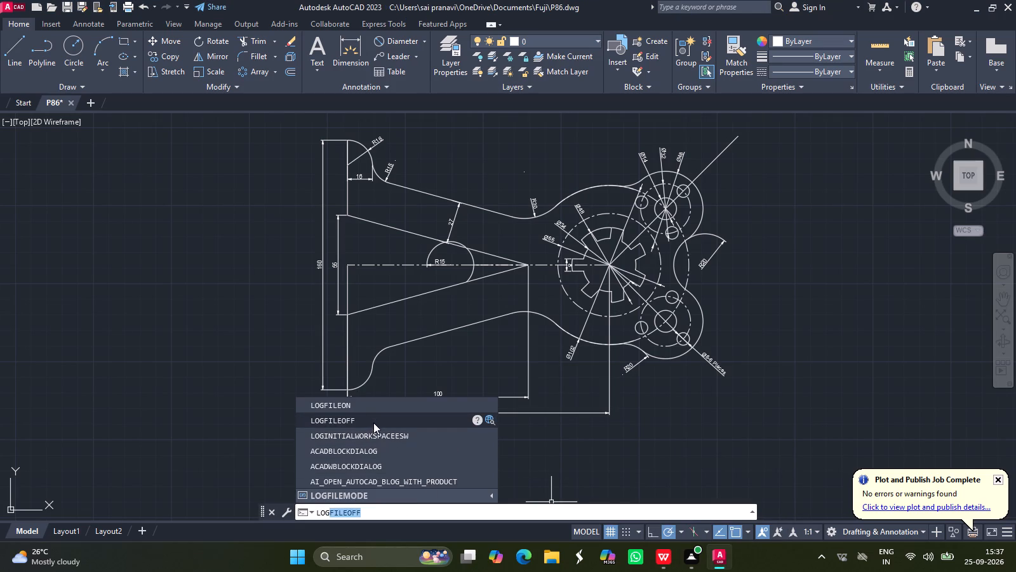